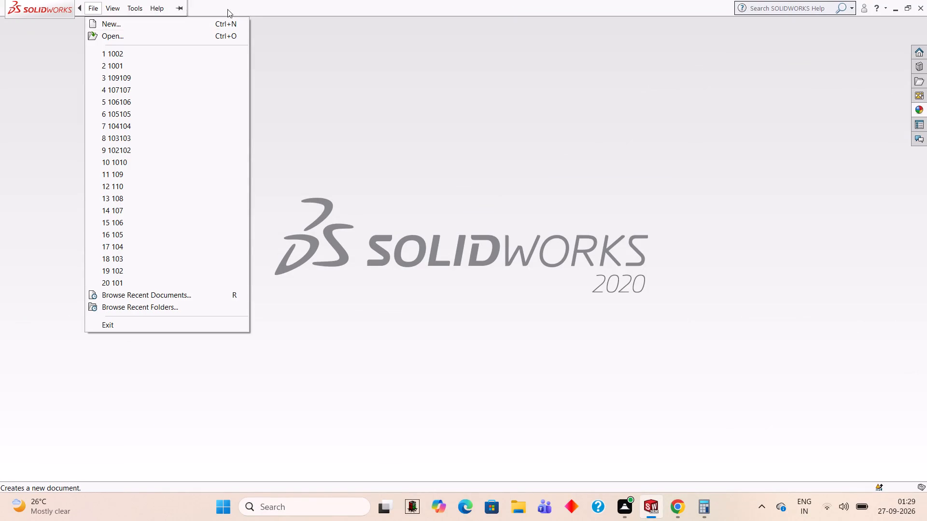
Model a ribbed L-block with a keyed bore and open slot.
Create a new part document.
left_click(229, 2)
left_click(119, 10)
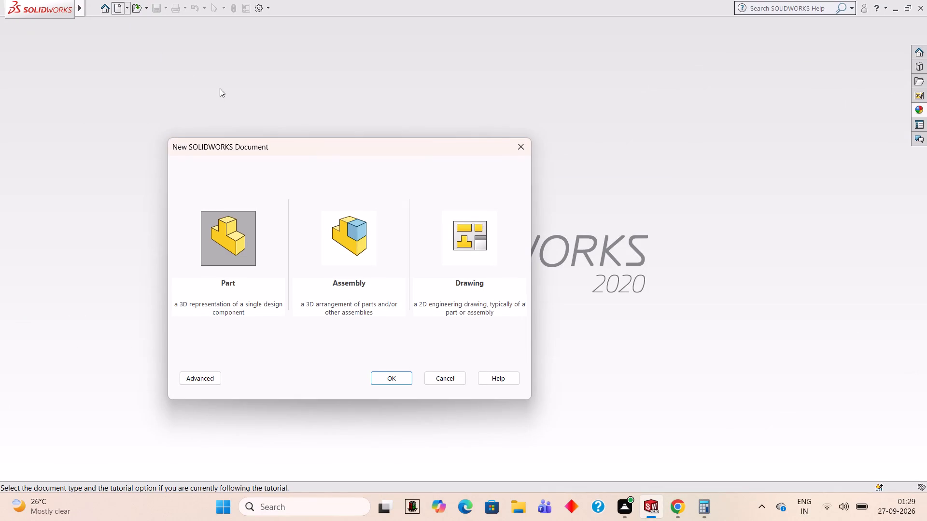
left_click(392, 377)
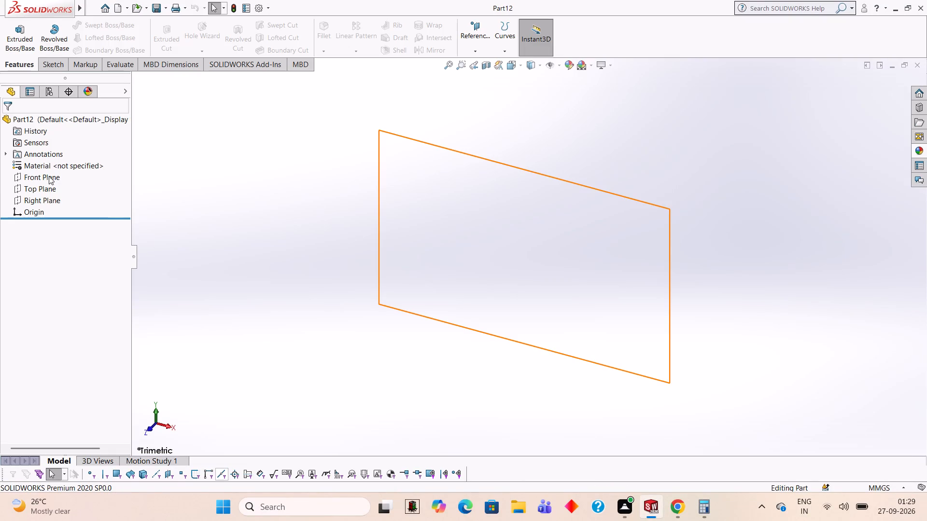
On the Front Plane, sketch connected lines from the origin: 150 mm horizontally, 100 mm up, and 56 mm back toward the origin side.
left_click(45, 176)
left_click(50, 163)
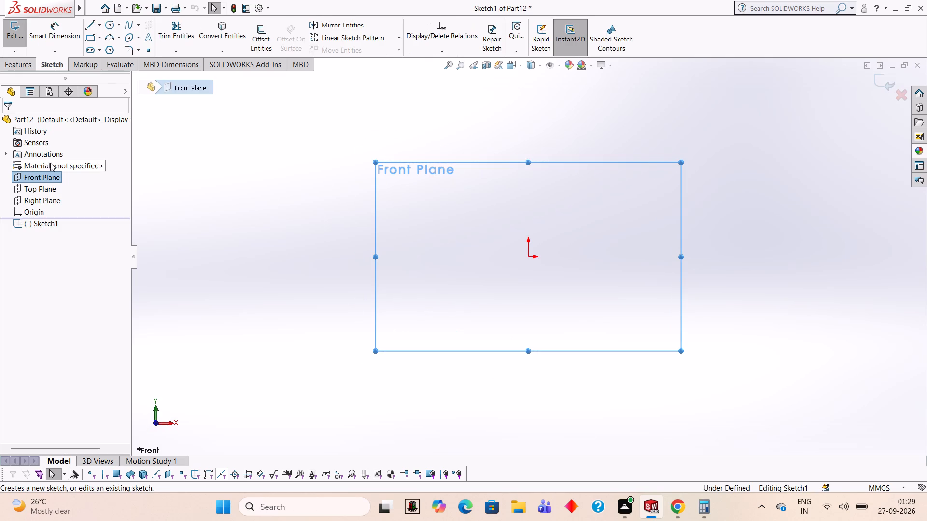
left_click(478, 239)
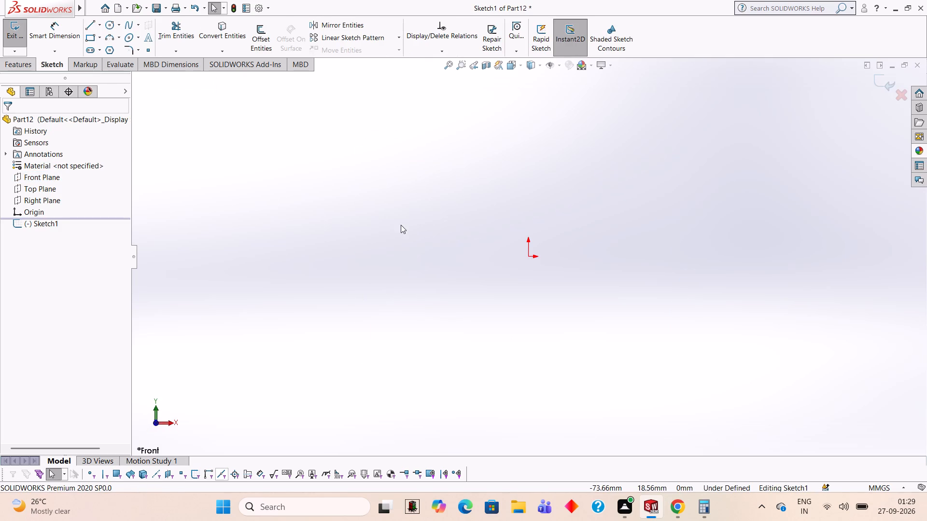
left_click(96, 28)
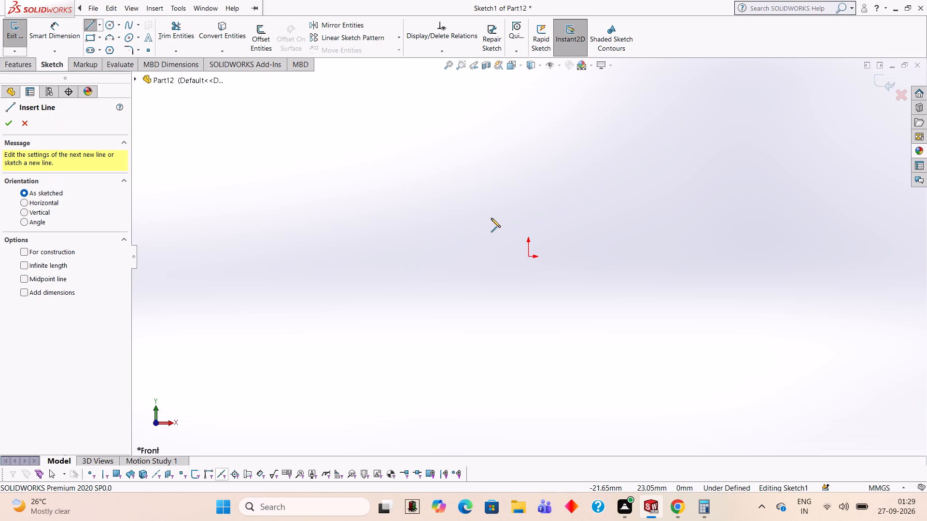
left_click(527, 256)
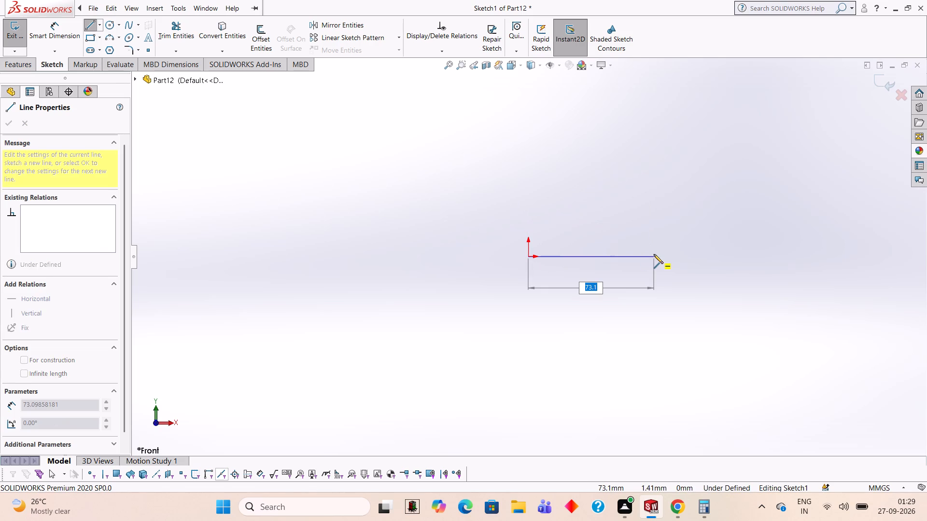
type("150")
key("Return")
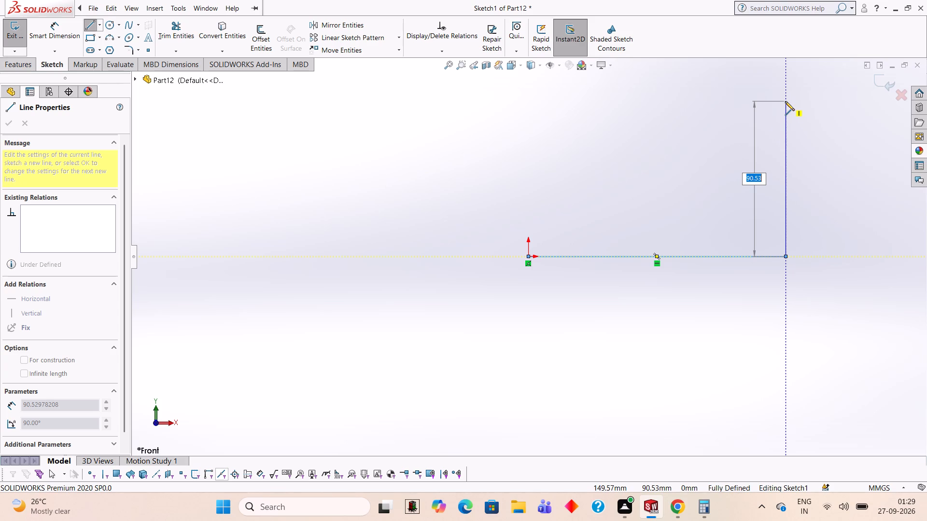
type("100")
key("Return")
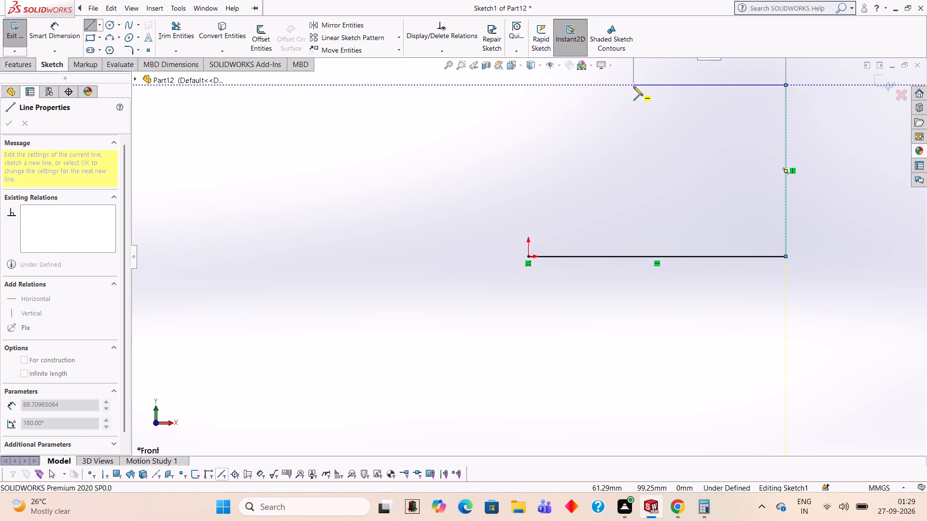
type("56")
key("Return")
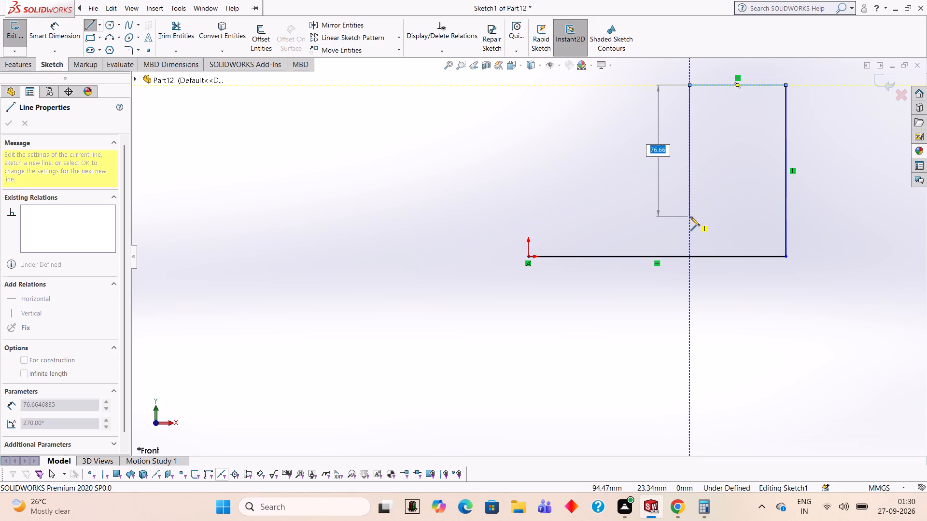
key("Escape")
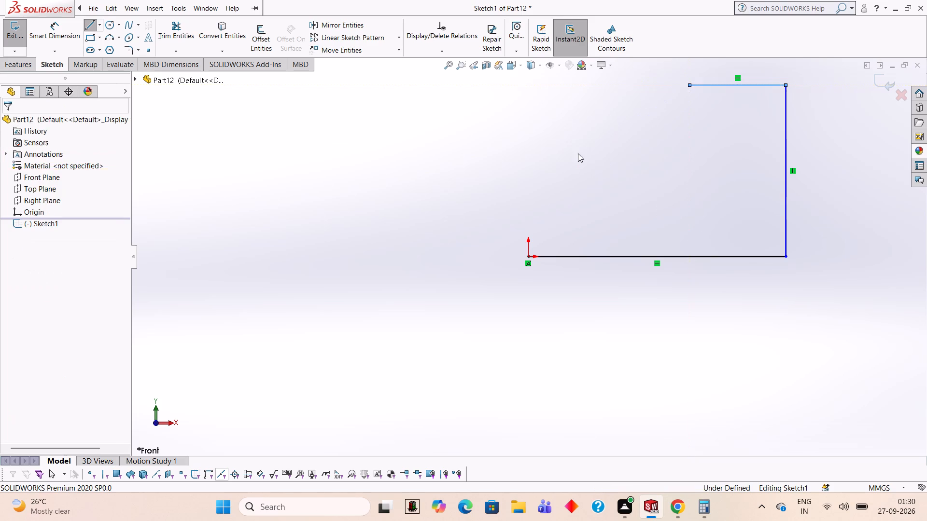
Close the L-shaped profile with a 28 mm vertical line from the origin, a horizontal line, and a vertical line to the open top endpoint.
left_click(89, 24)
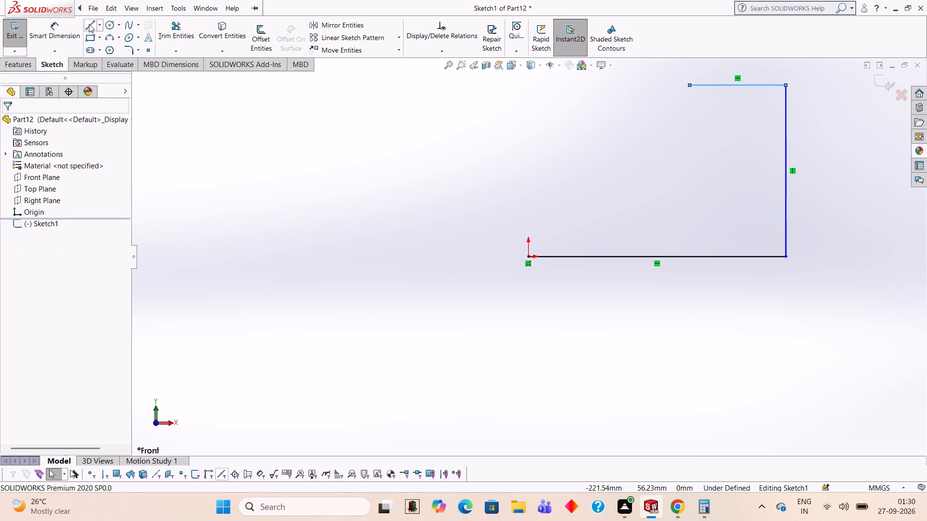
left_click(526, 257)
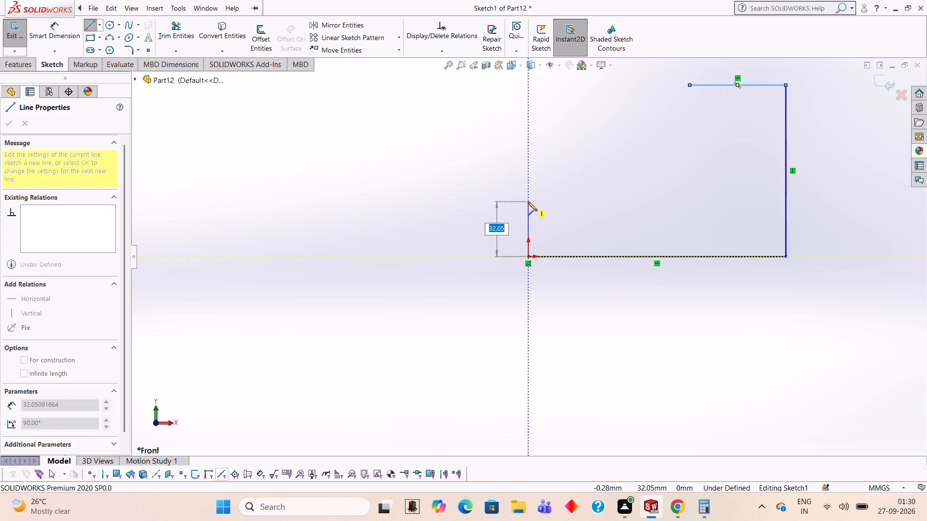
type("28")
key("Return")
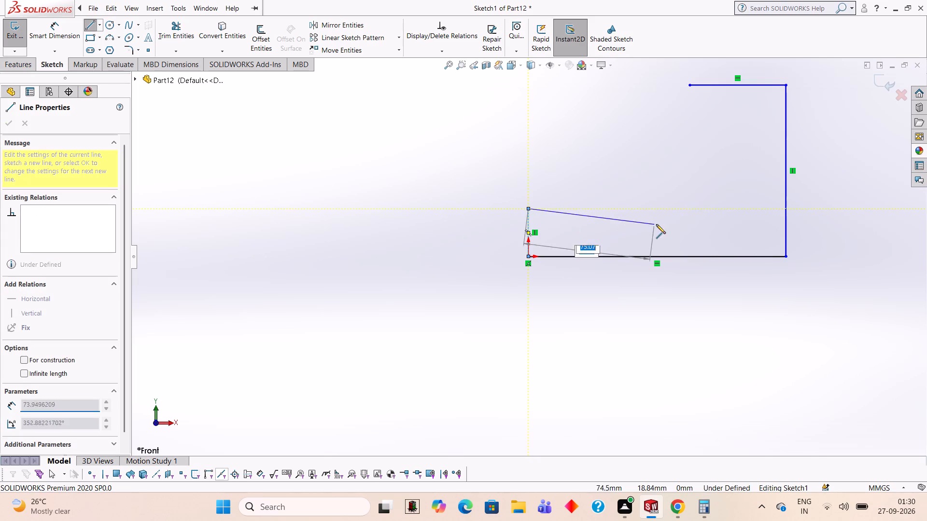
left_click(689, 207)
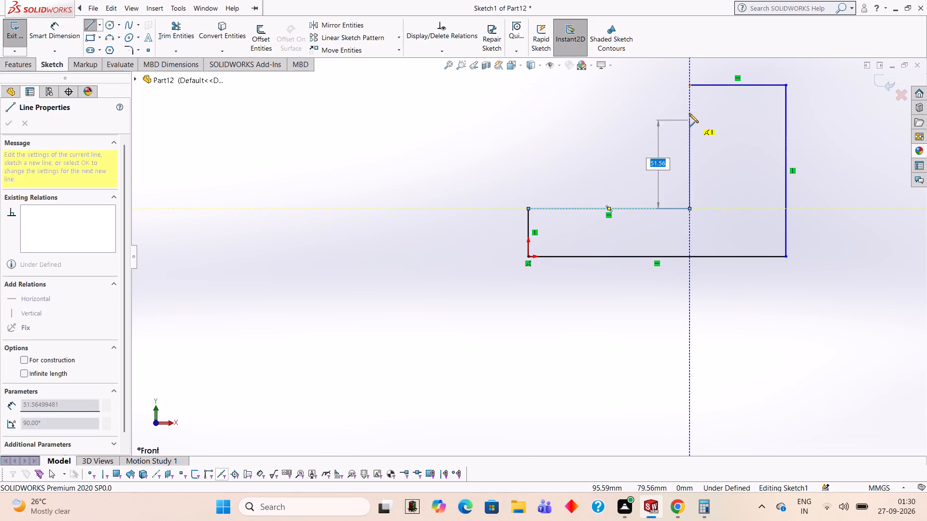
left_click(689, 83)
key("Escape")
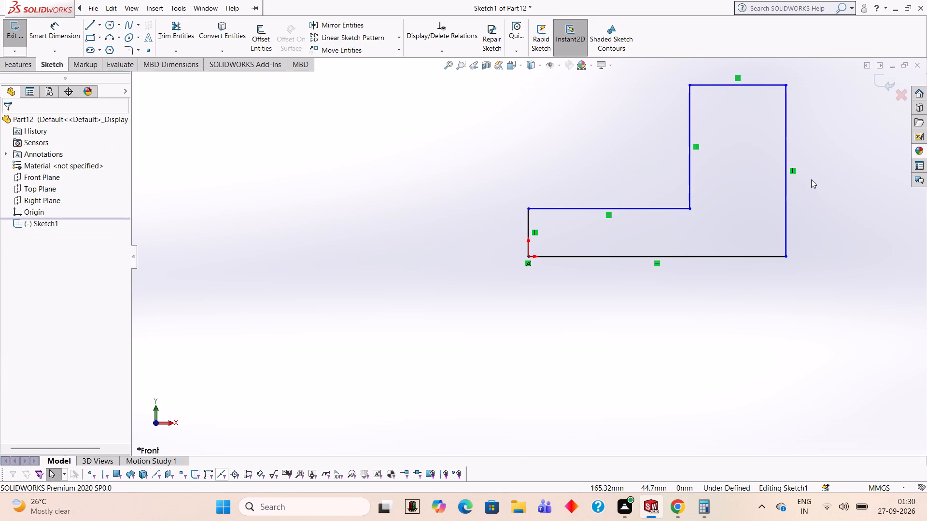
Extrude the L-shaped profile as a boss to a blind depth of 100 mm.
scroll(822, 161, "down", 1)
scroll(828, 144, "up", 1)
scroll(772, 101, "up", 1)
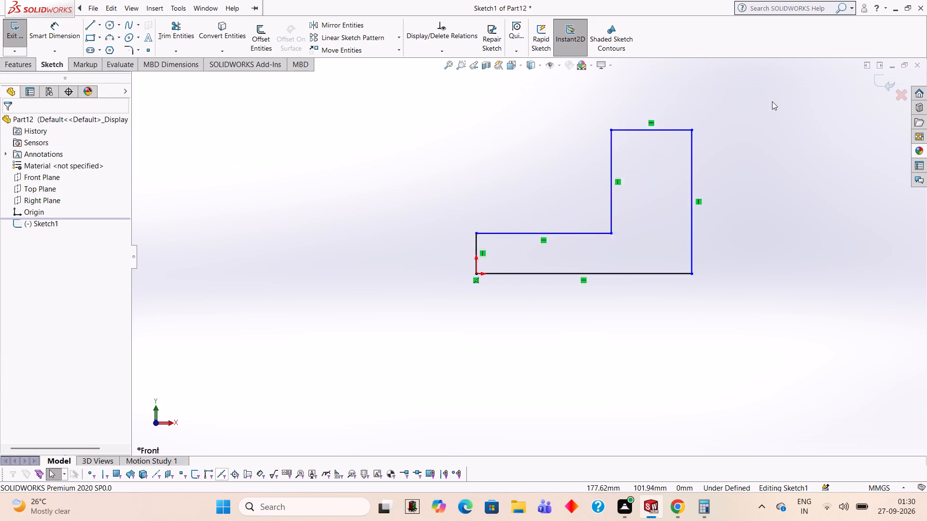
scroll(772, 101, "down", 1)
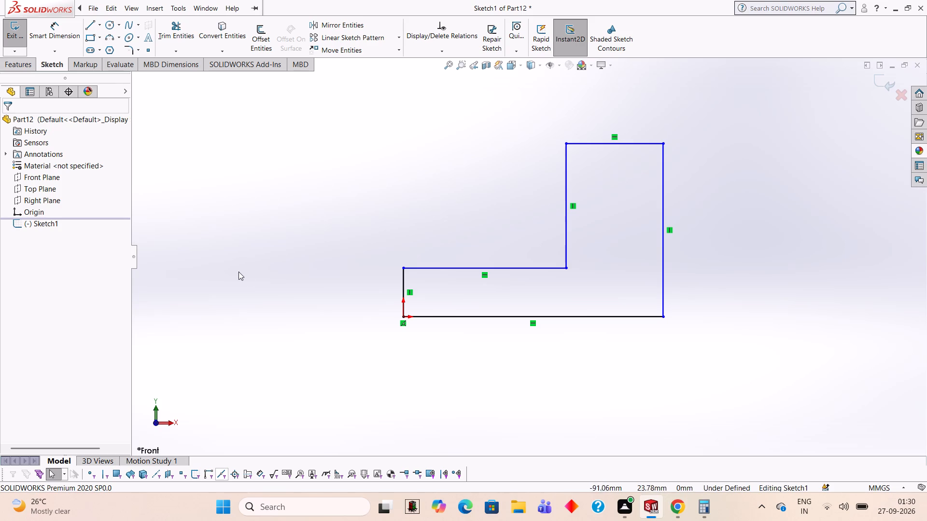
left_click(10, 66)
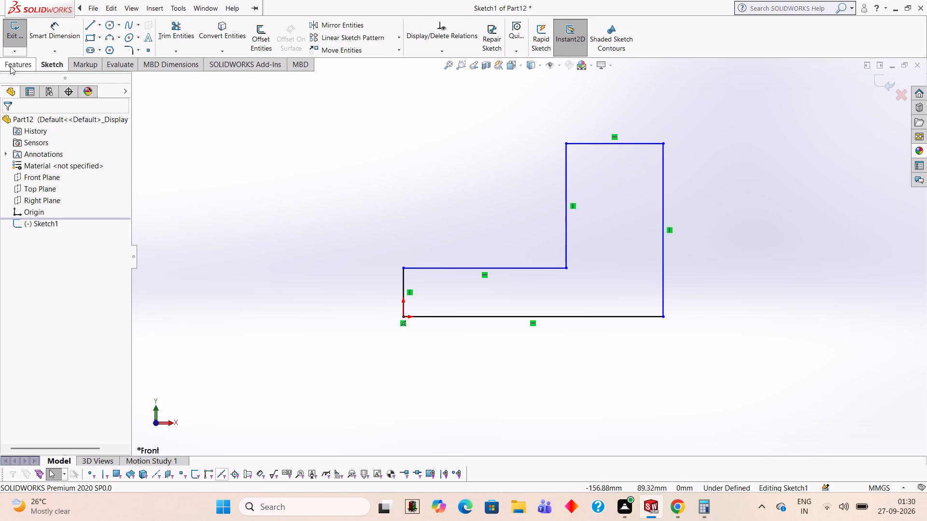
left_click(12, 40)
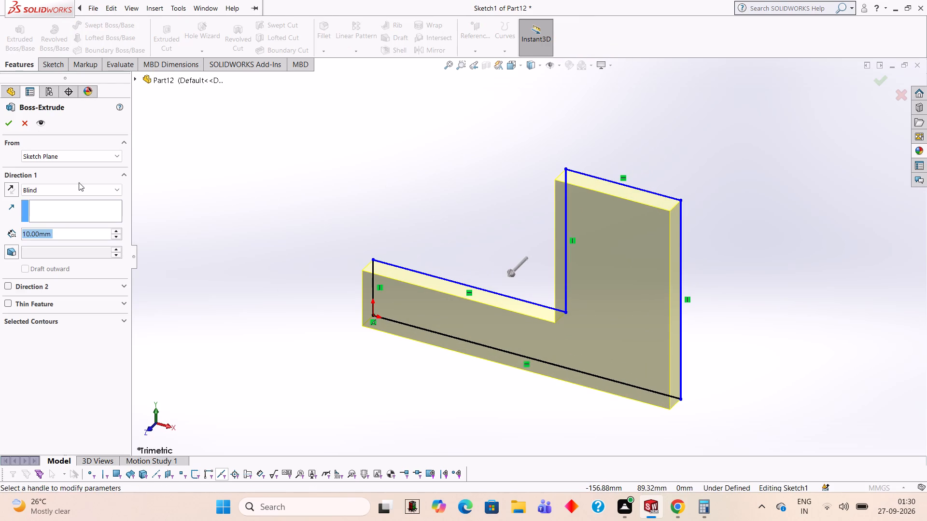
type("100")
key("Return")
key("Return")
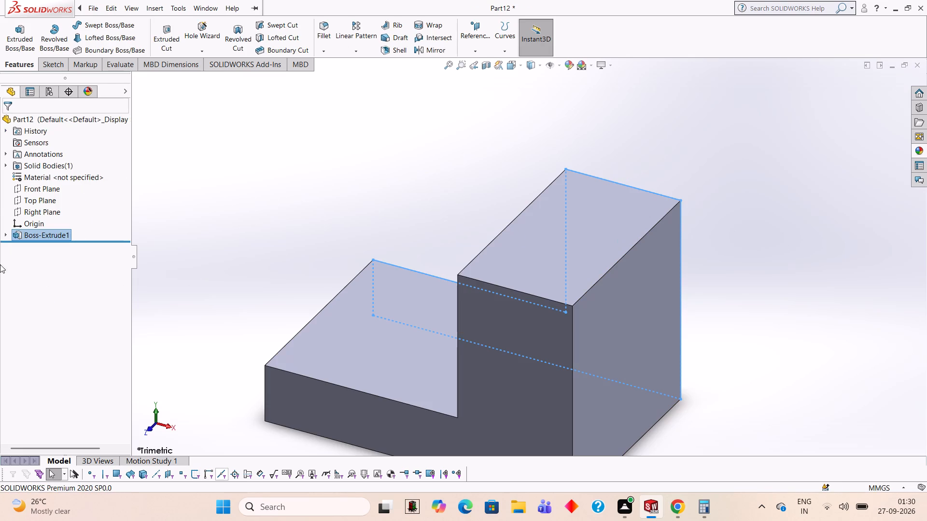
left_click(326, 159)
Start a sketch on the raised block's top face and draw a circle of radius 16 mm at the face's centre.
scroll(472, 206, "up", 2)
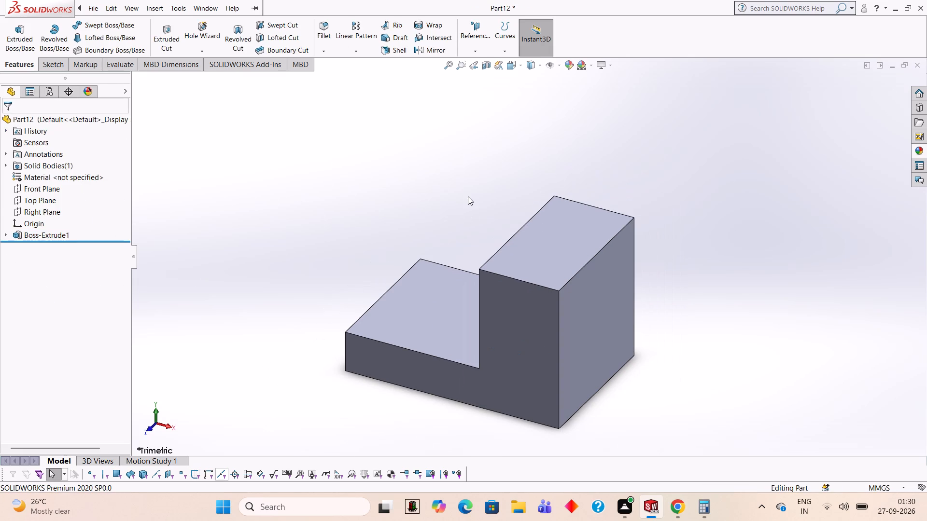
middle_click_drag(352, 138, 421, 145)
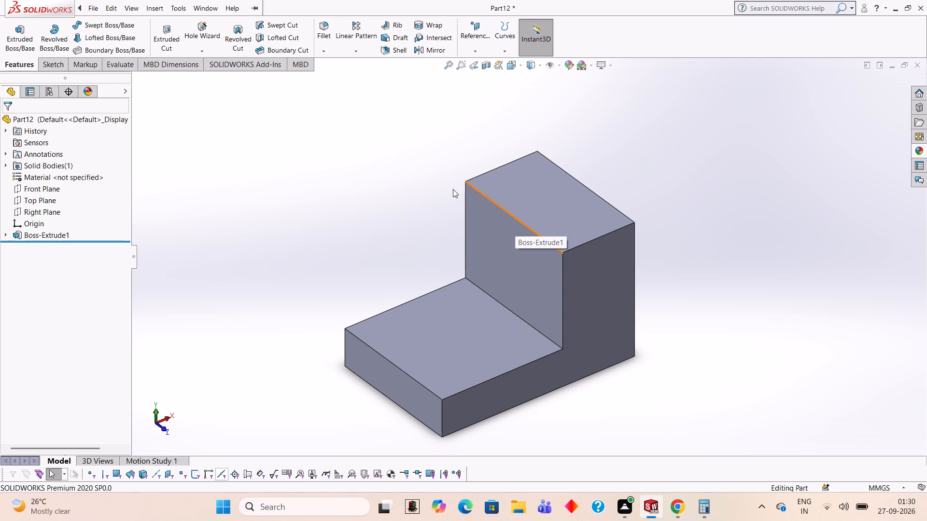
left_click(544, 202)
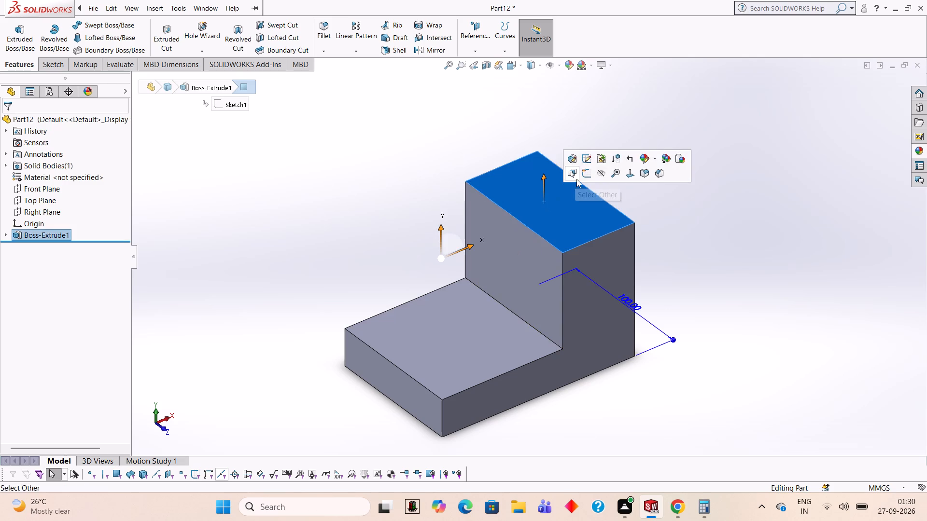
left_click(583, 174)
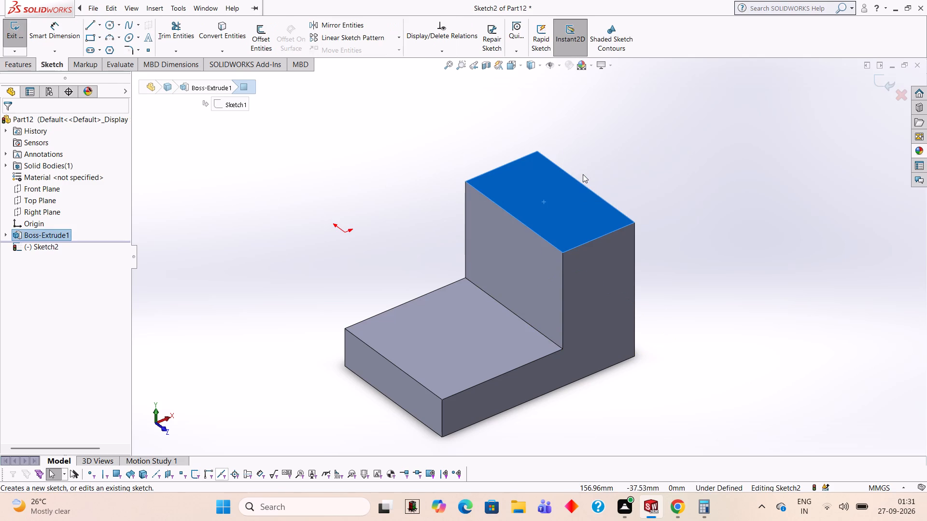
key("ctrl+8")
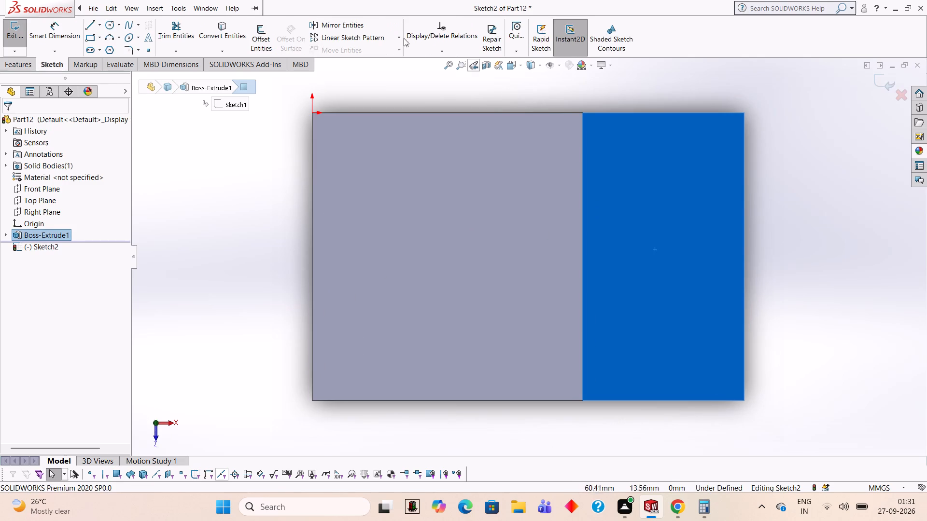
left_click(286, 115)
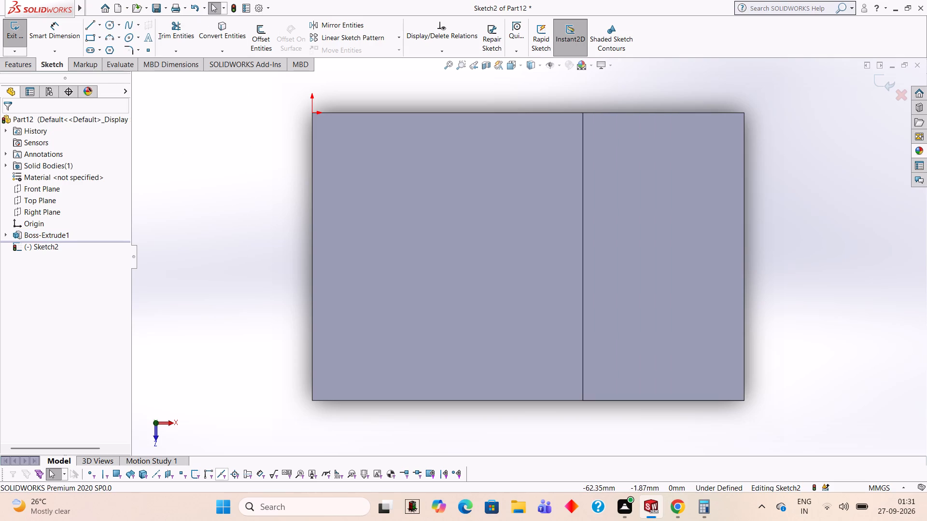
left_click(112, 28)
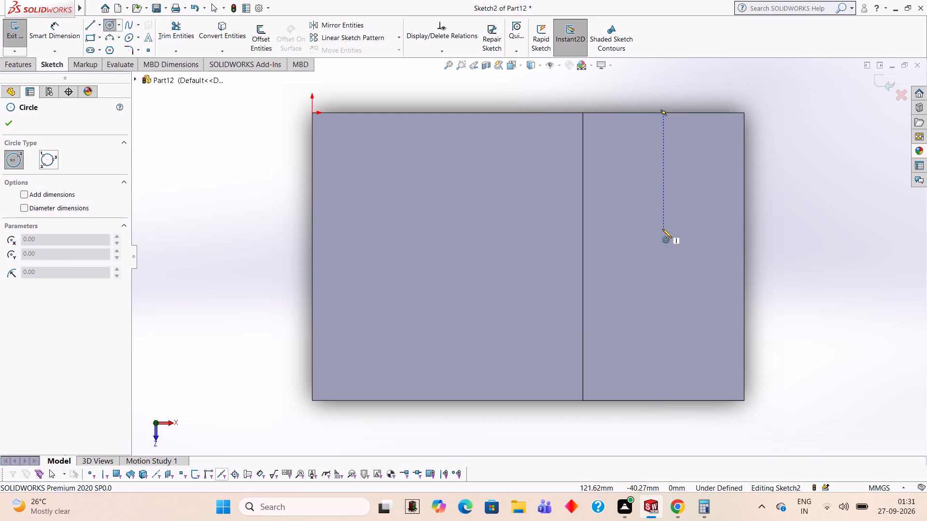
left_click(664, 256)
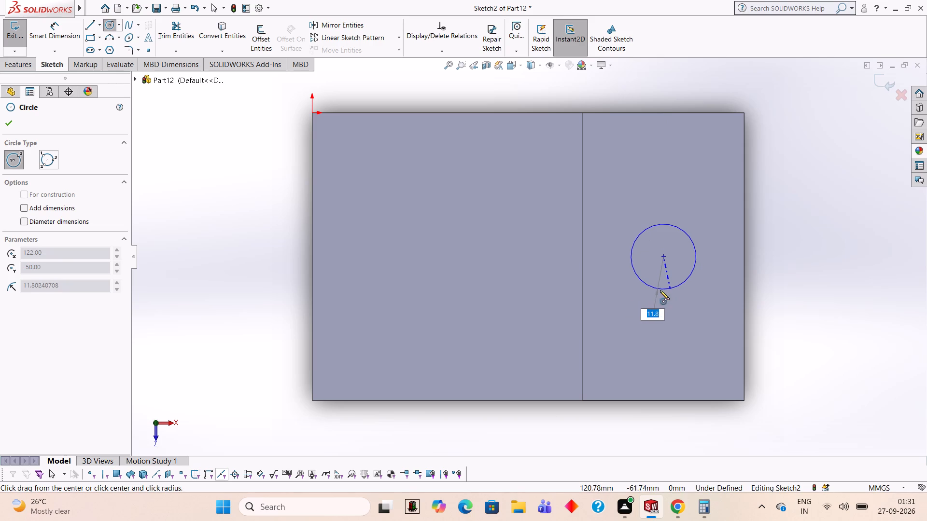
left_click(22, 225)
left_click(23, 206)
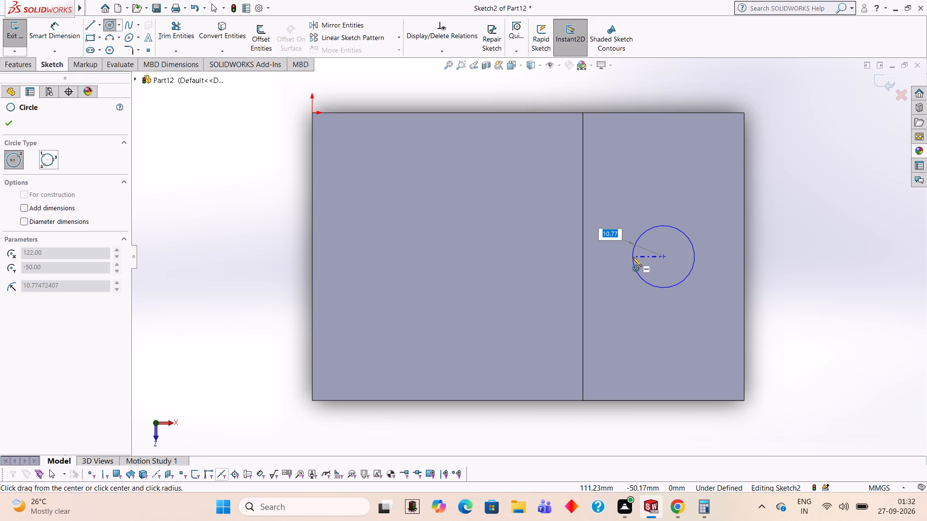
type("32/2")
key("Return")
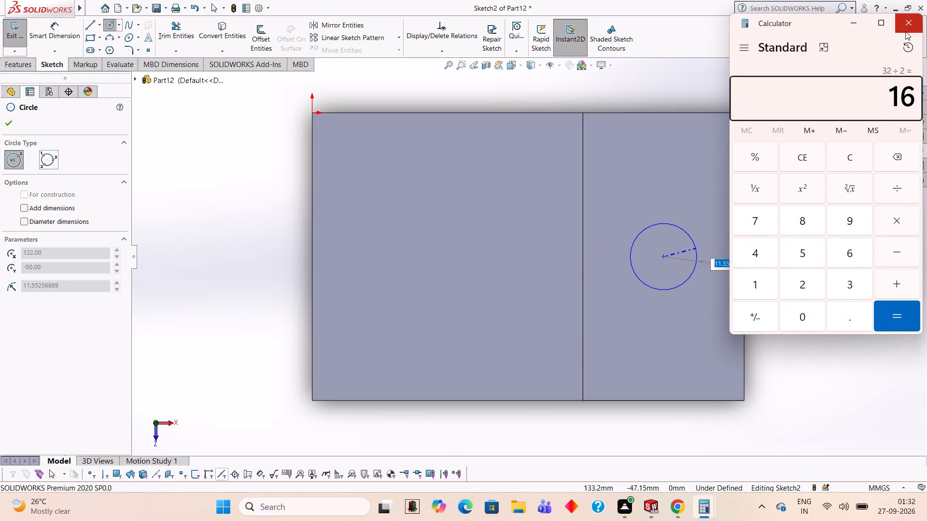
left_click(909, 18)
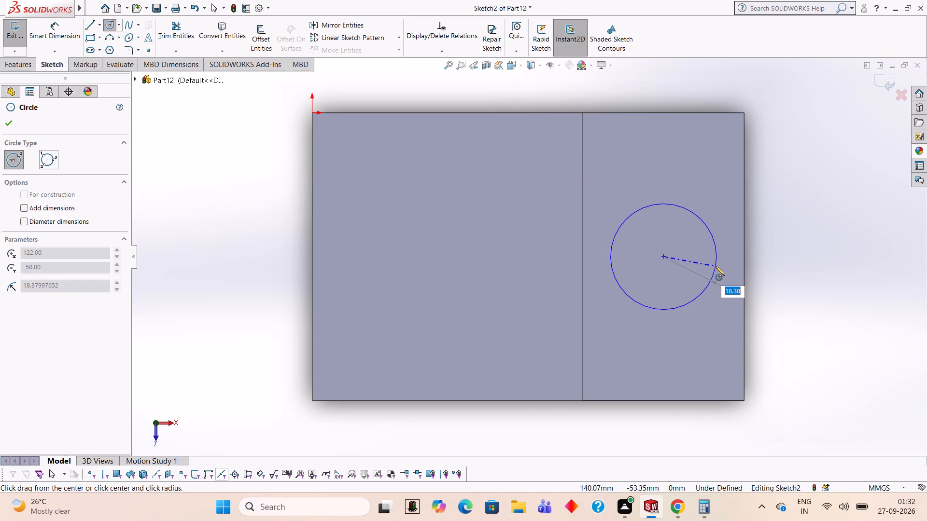
type("16")
key("Return")
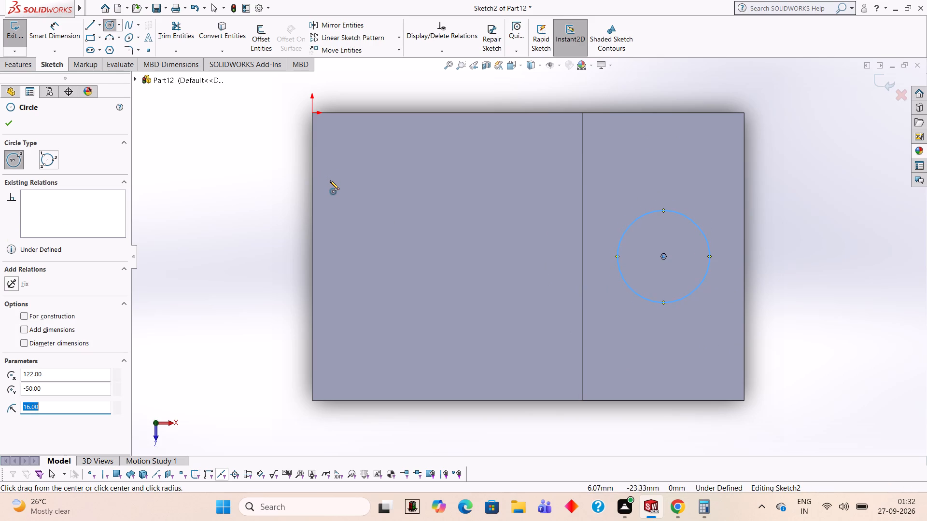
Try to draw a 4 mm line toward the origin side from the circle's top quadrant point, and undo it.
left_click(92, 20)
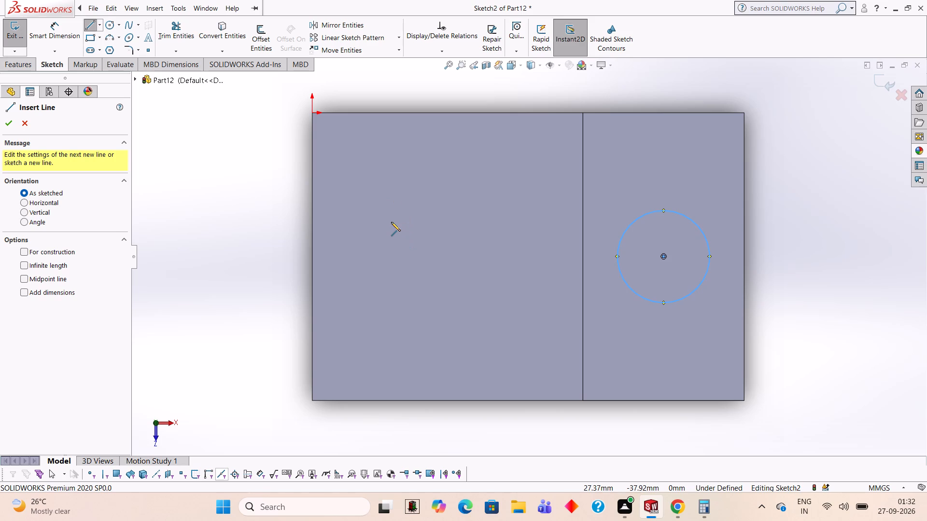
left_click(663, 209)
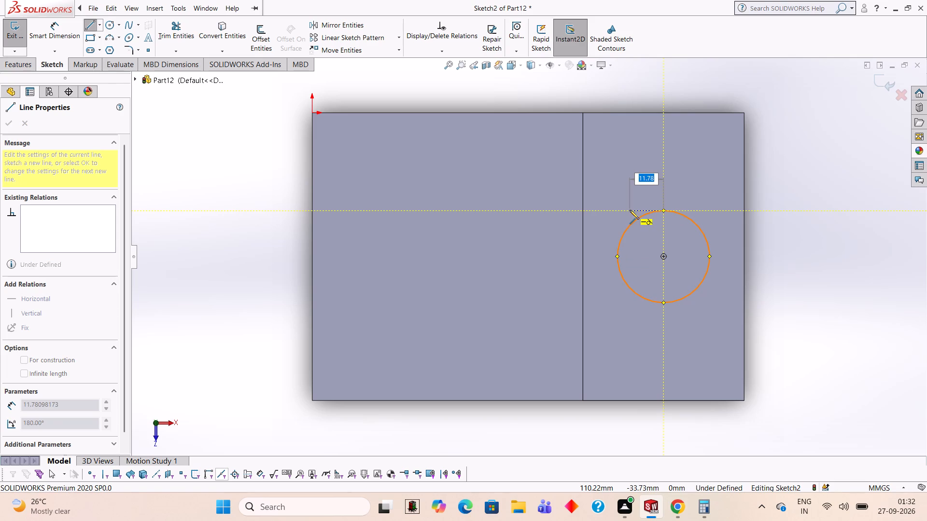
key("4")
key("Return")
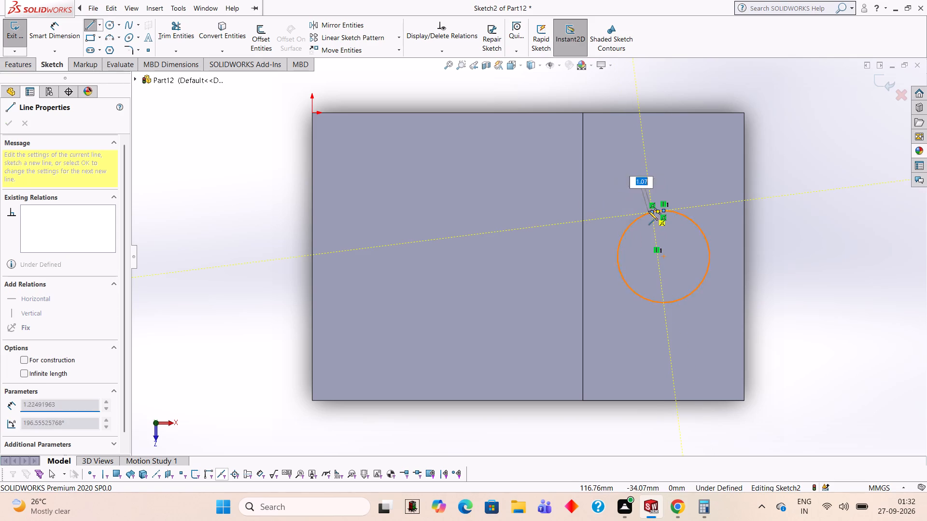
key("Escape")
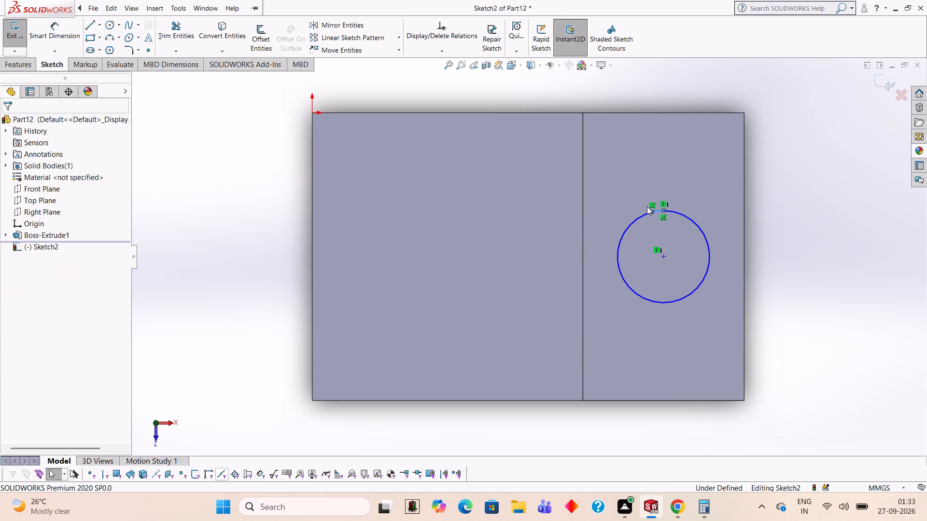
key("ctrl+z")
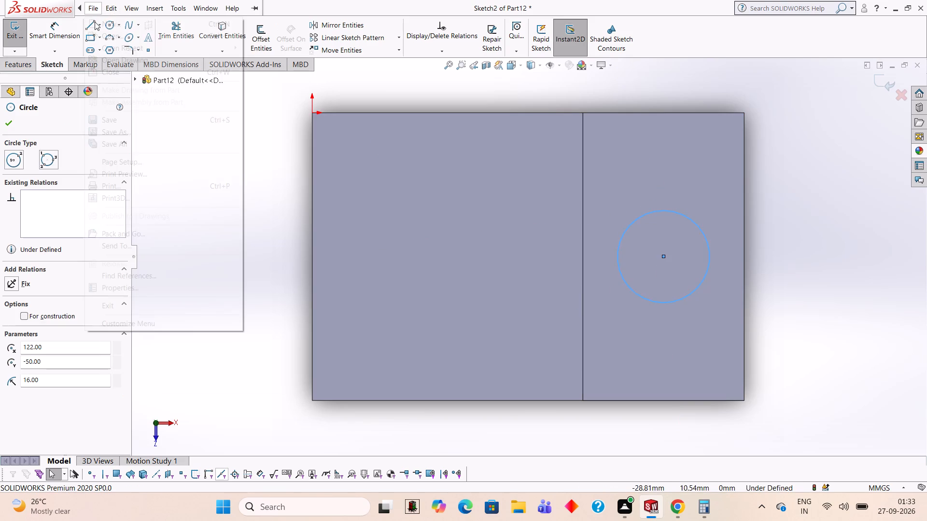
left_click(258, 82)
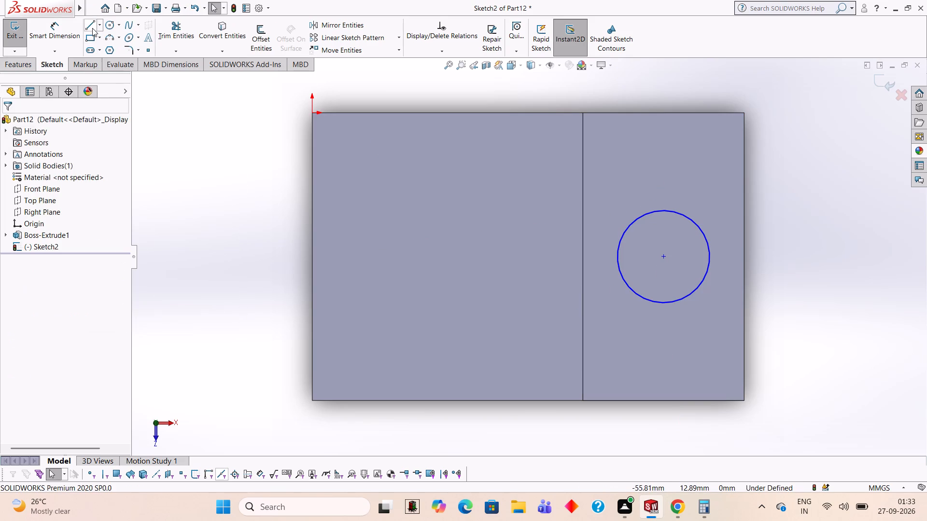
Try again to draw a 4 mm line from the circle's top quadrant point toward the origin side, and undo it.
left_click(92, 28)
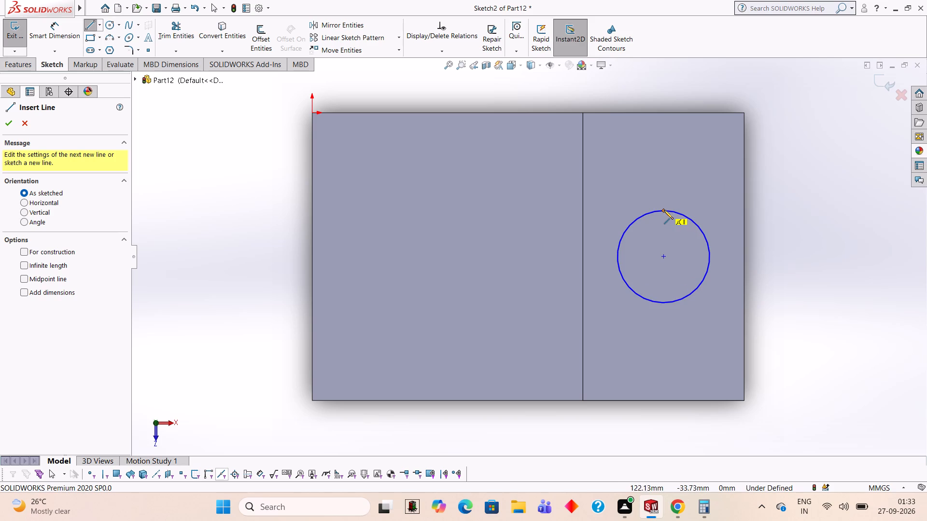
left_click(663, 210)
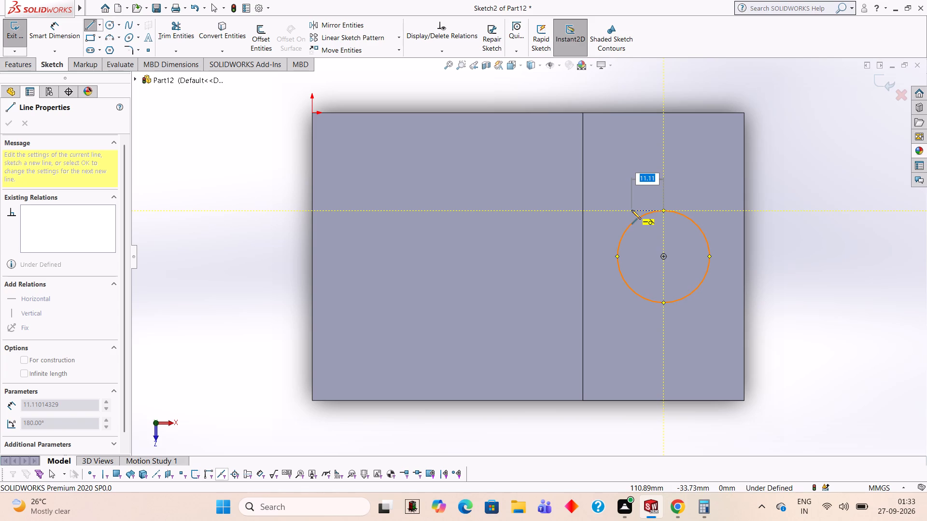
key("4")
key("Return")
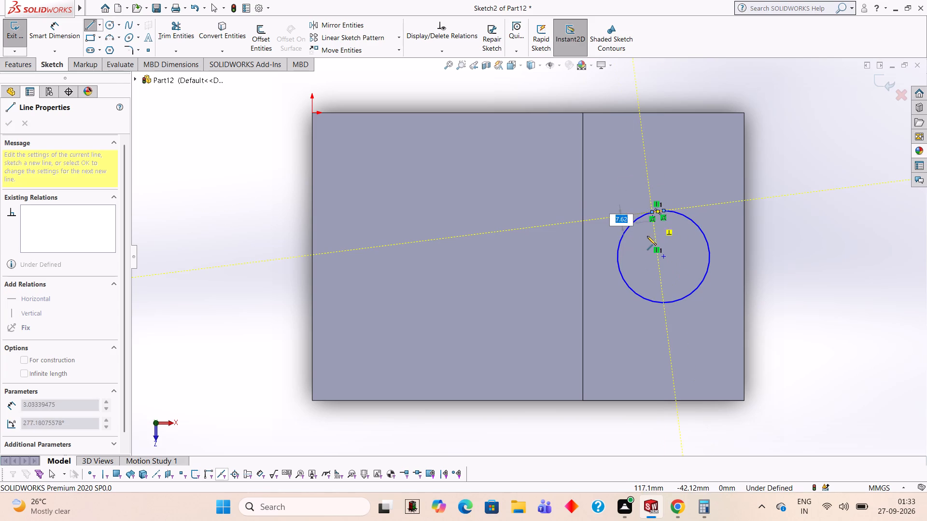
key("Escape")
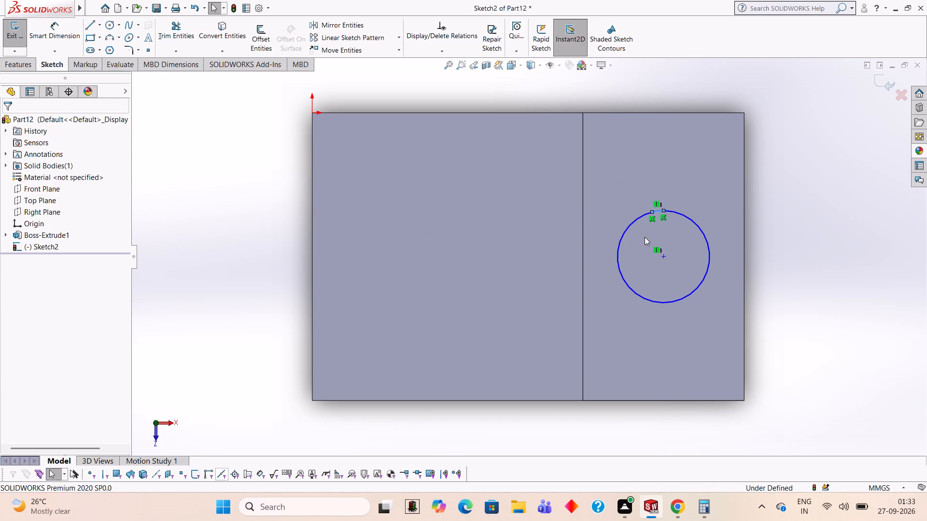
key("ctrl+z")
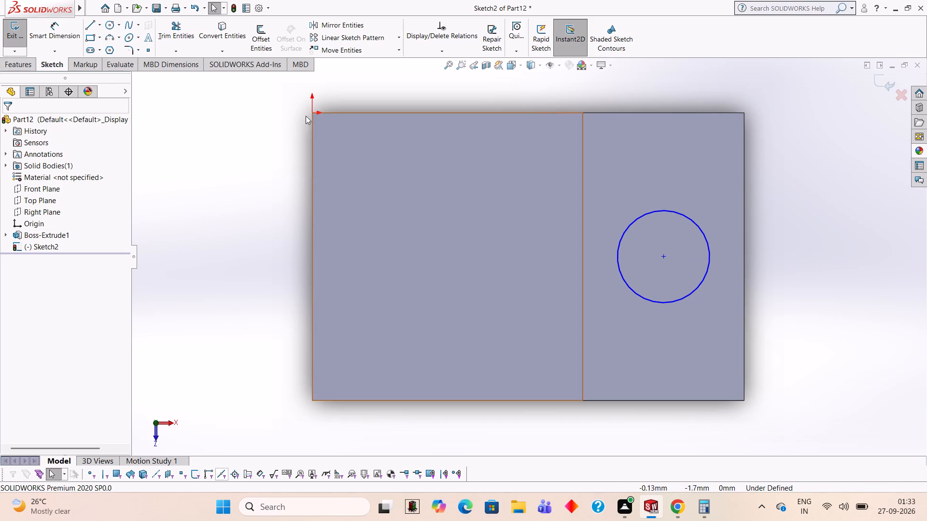
Draw a vertical 16 mm line from the circle's centre to its top quadrant point.
left_click(94, 23)
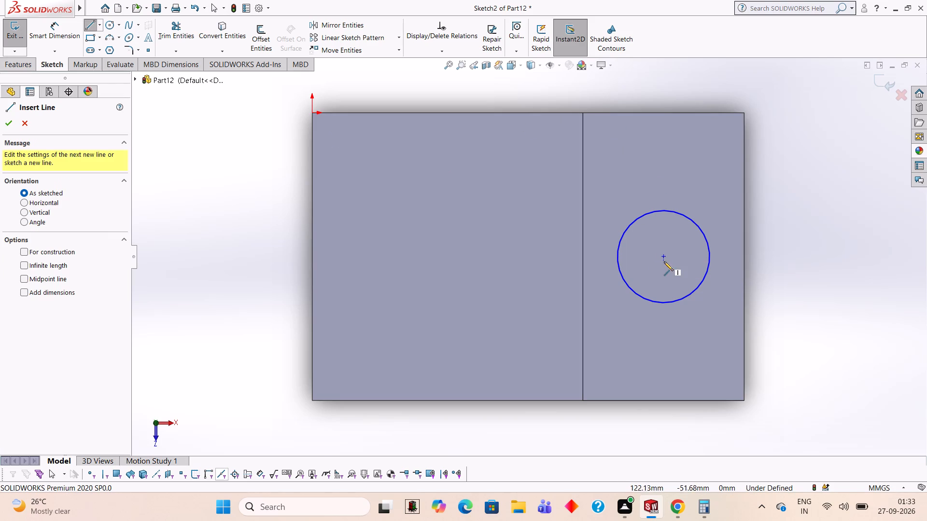
left_click(662, 256)
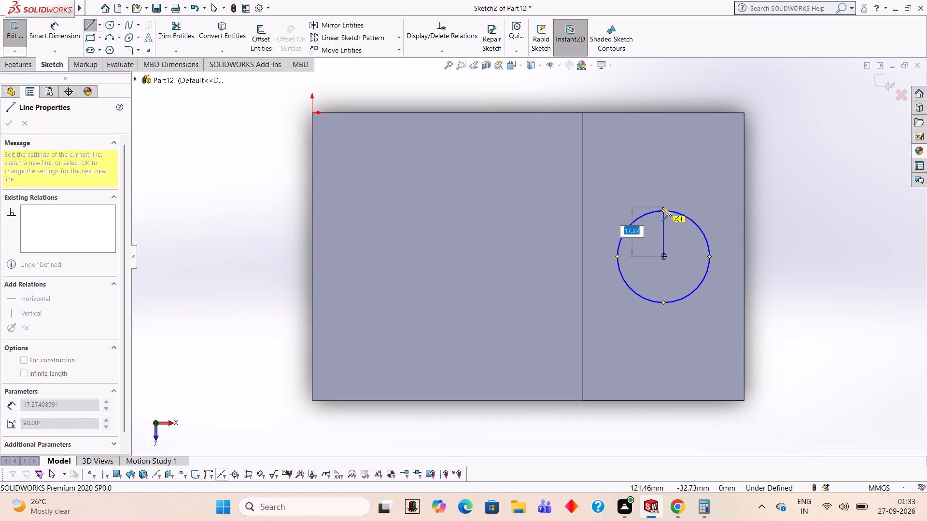
left_click(662, 211)
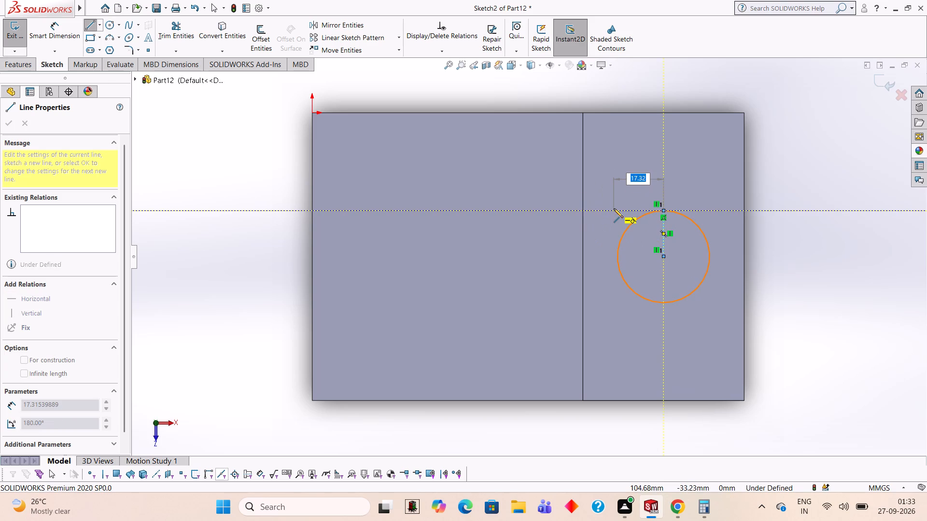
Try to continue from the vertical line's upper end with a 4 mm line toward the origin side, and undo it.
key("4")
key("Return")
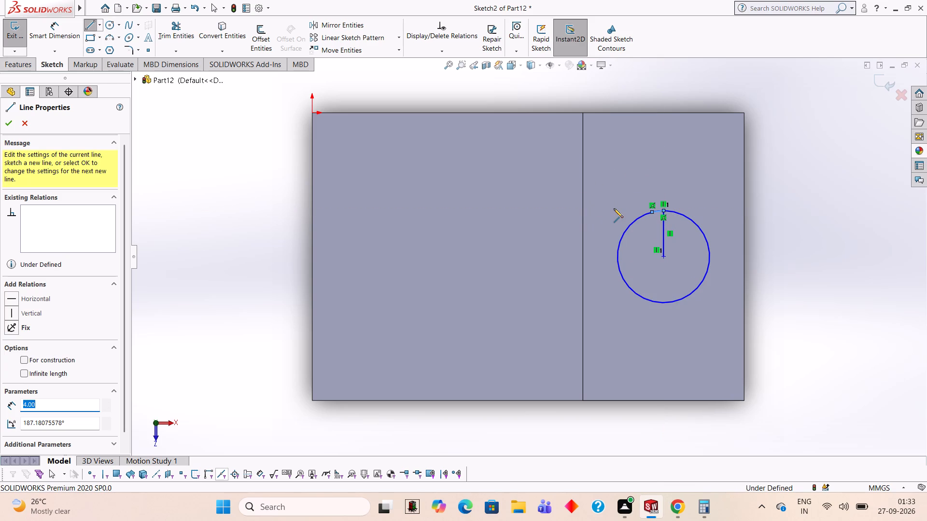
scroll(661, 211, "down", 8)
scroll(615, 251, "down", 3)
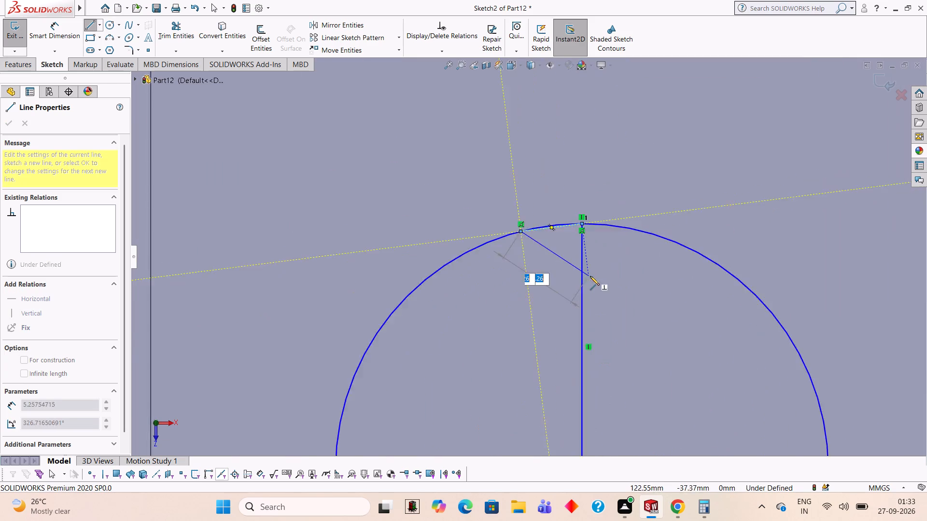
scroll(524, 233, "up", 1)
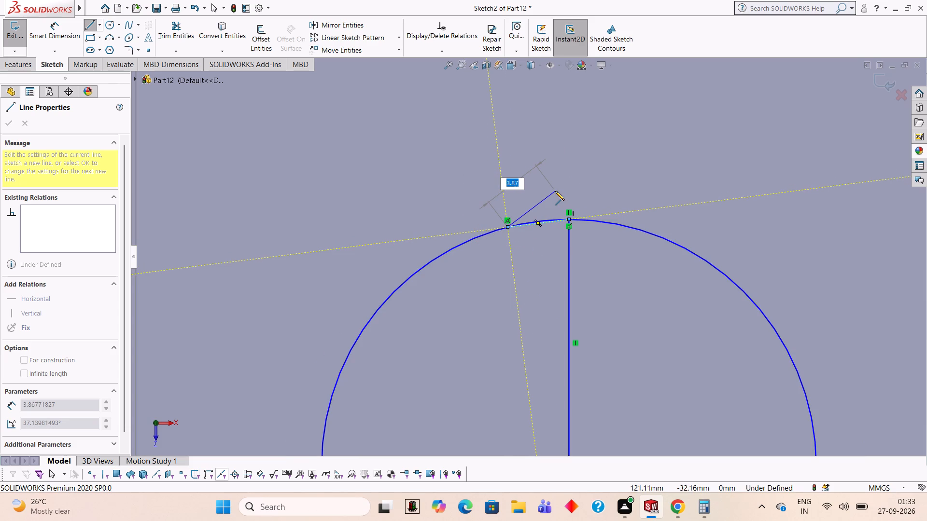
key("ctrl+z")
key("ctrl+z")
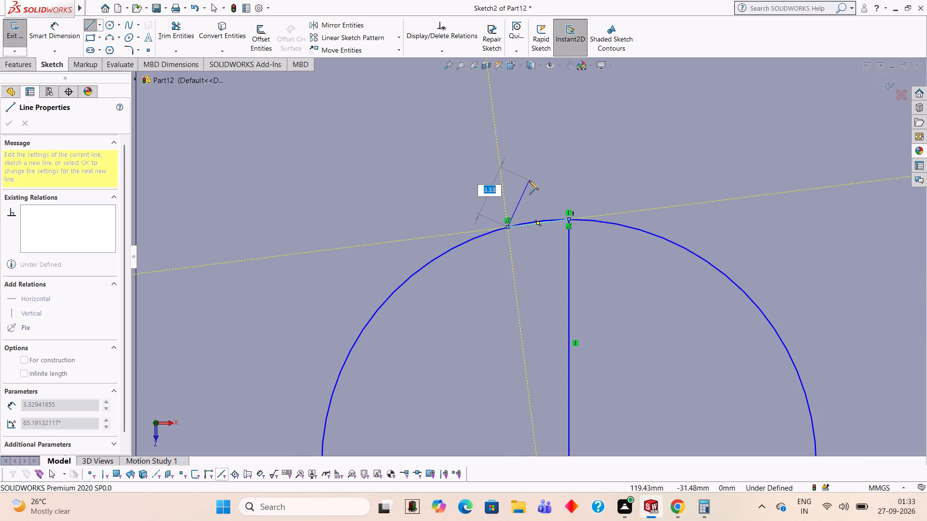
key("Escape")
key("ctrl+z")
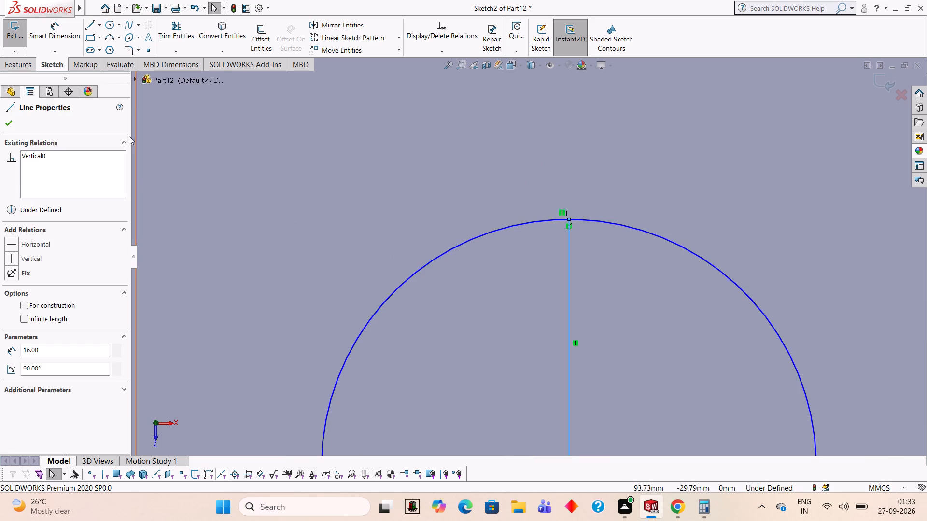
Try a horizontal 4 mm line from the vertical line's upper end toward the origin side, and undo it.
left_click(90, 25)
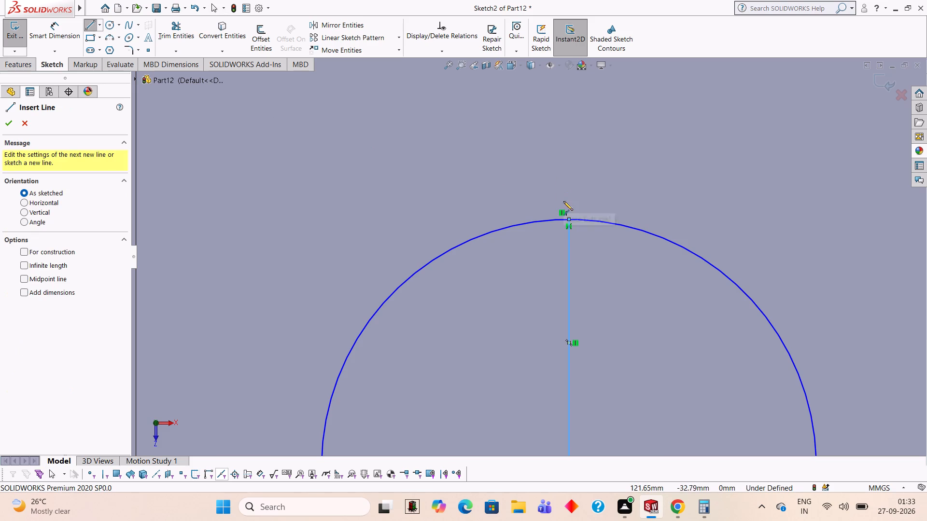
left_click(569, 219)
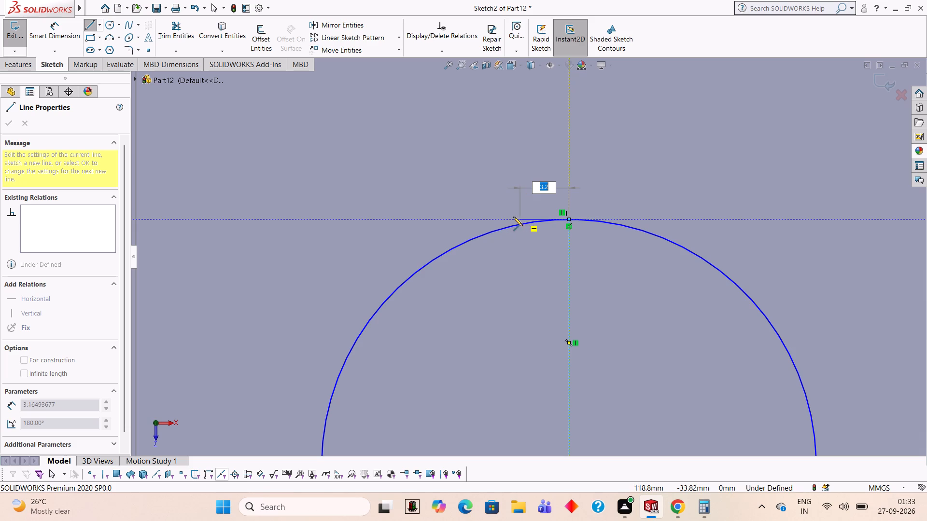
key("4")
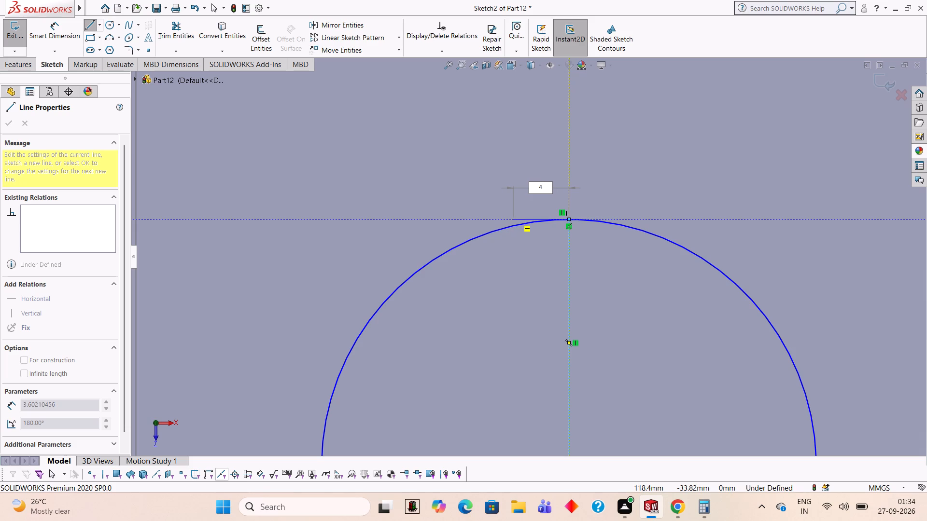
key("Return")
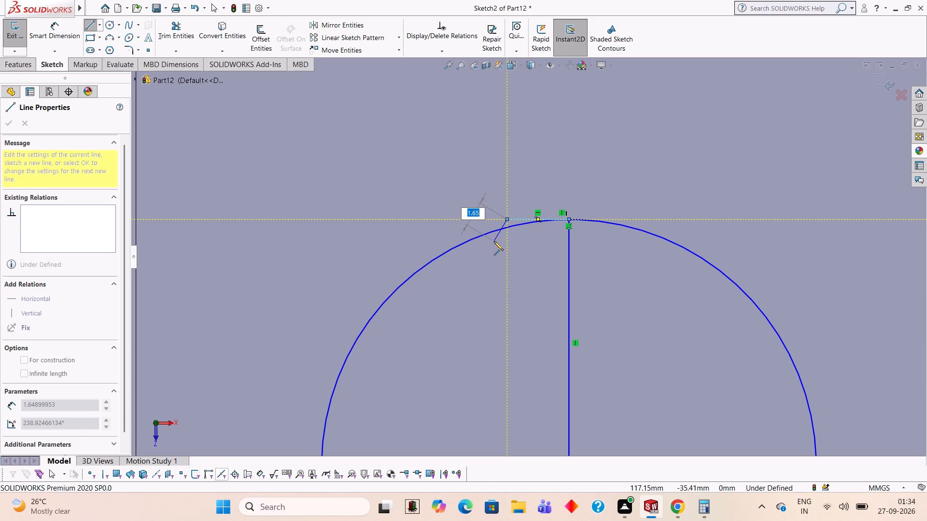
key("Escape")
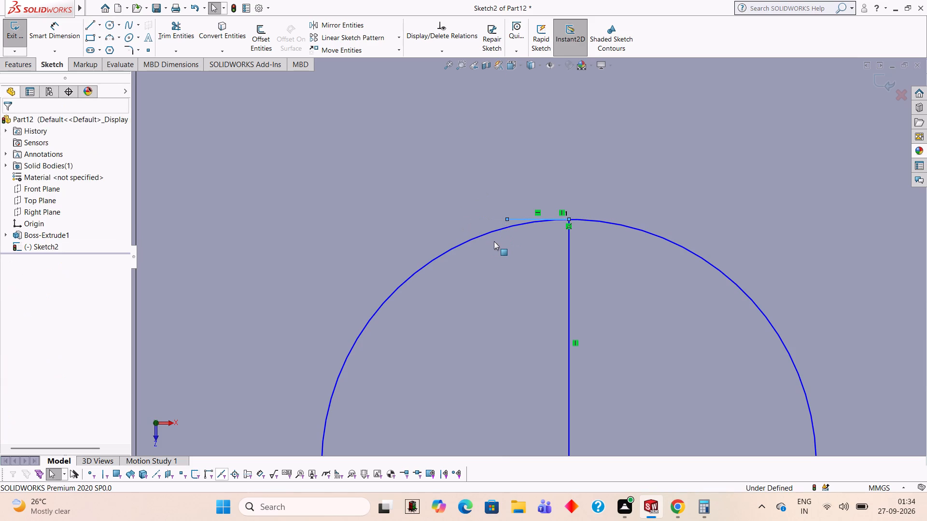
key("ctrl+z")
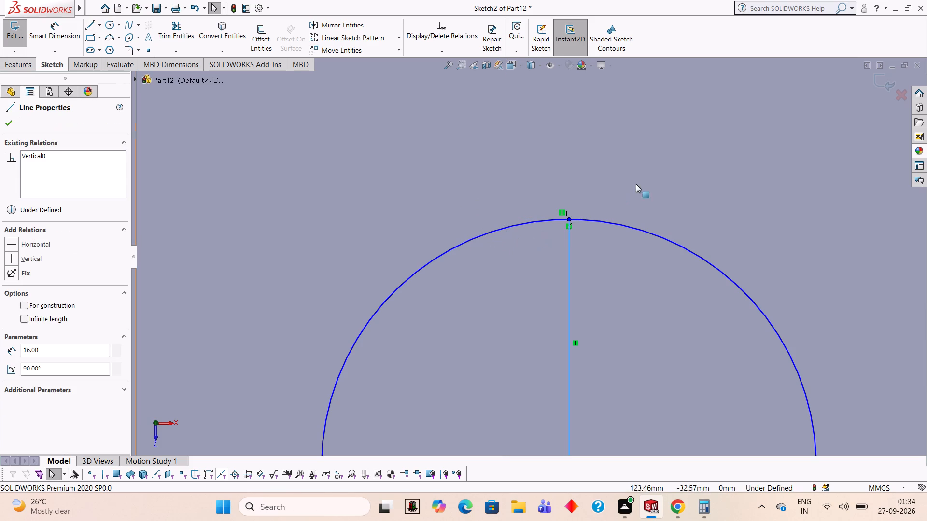
Switch to Calculator, divide 18 by 2 for the half width, and return to the sketch.
scroll(656, 164, "up", 4)
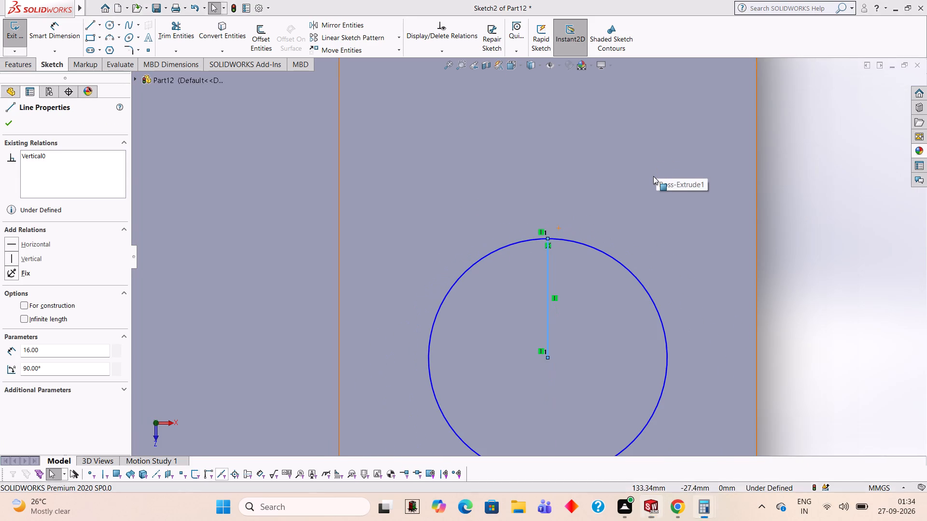
type("18")
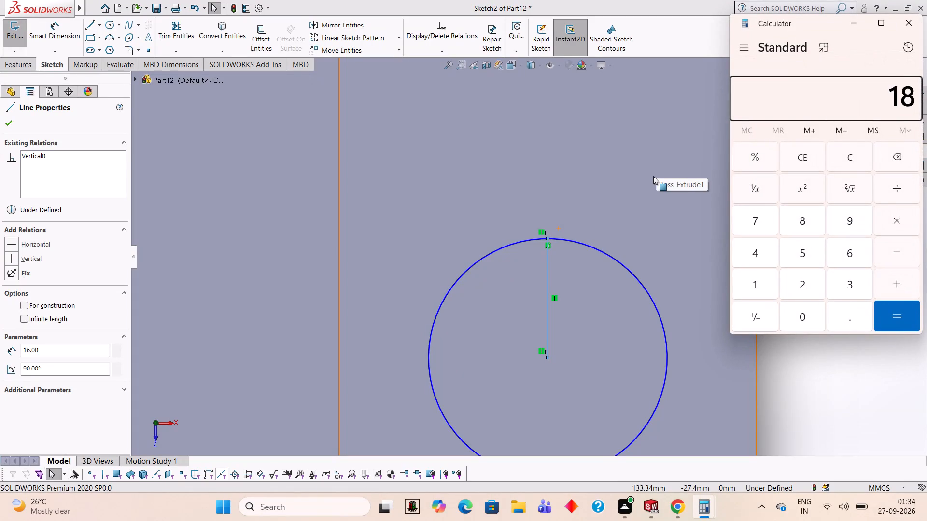
type("/2")
key("Return")
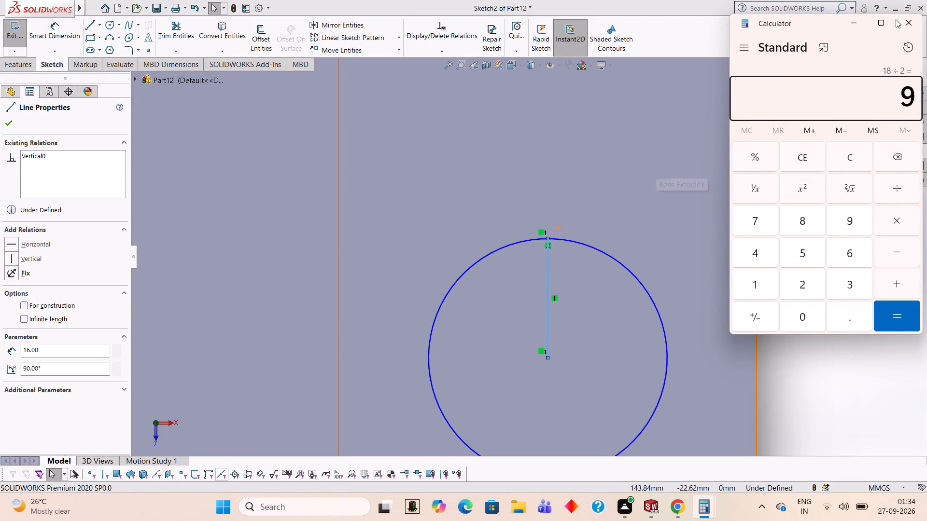
left_click(901, 24)
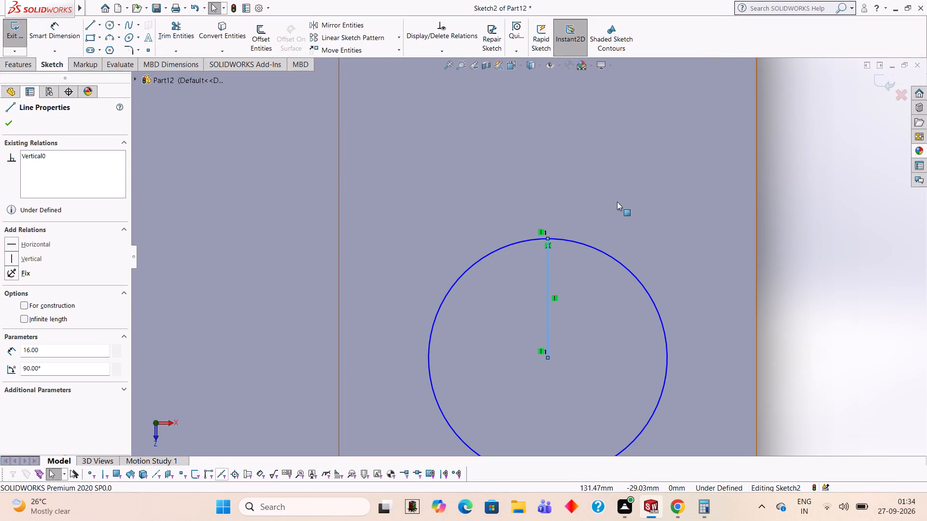
Draw a horizontal 9 mm line from the circle's top quadrant point toward the origin side.
left_click(90, 21)
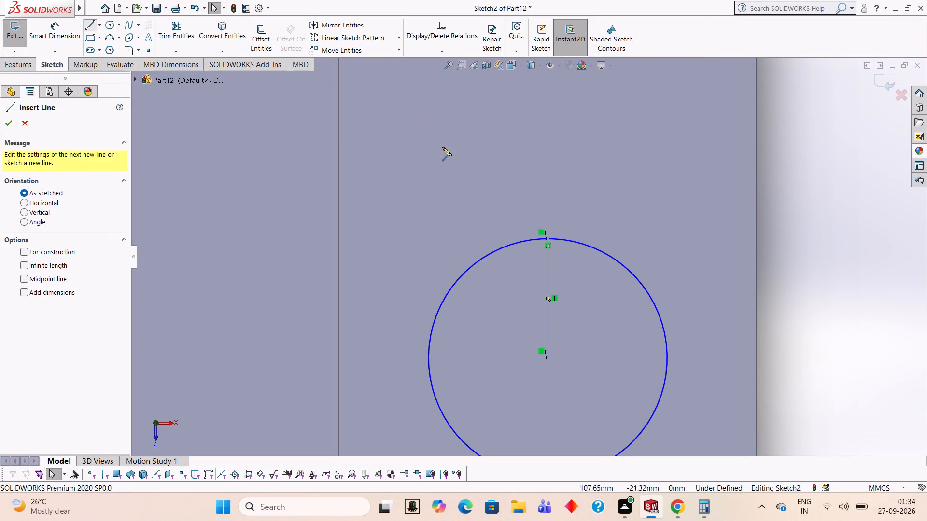
left_click(547, 237)
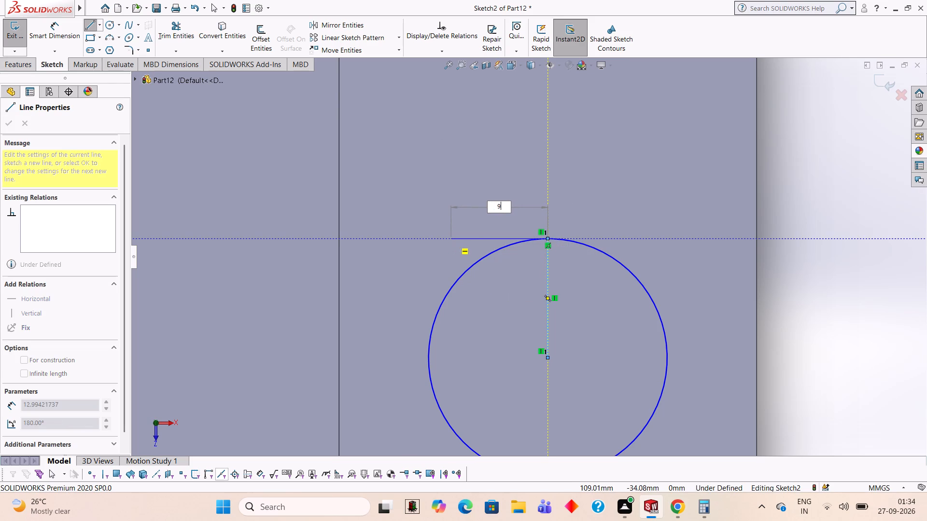
key("9")
key("Return")
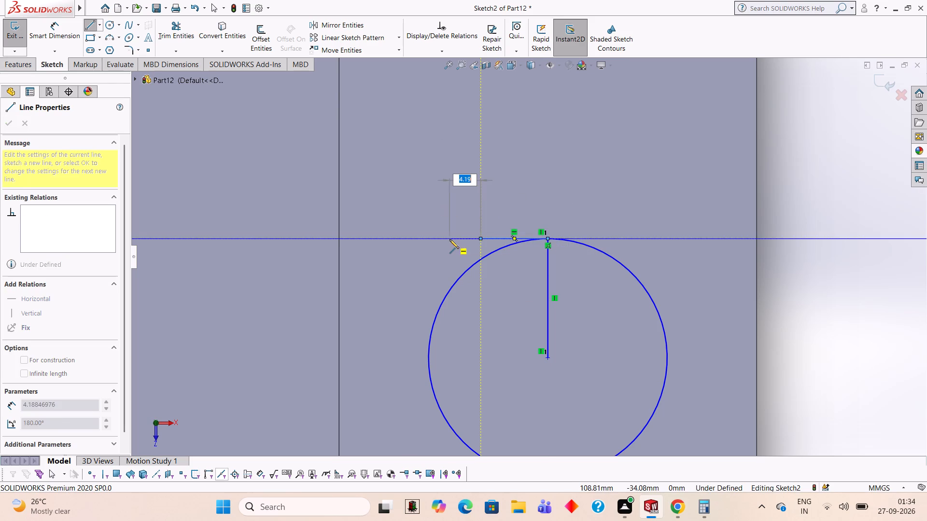
key("Escape")
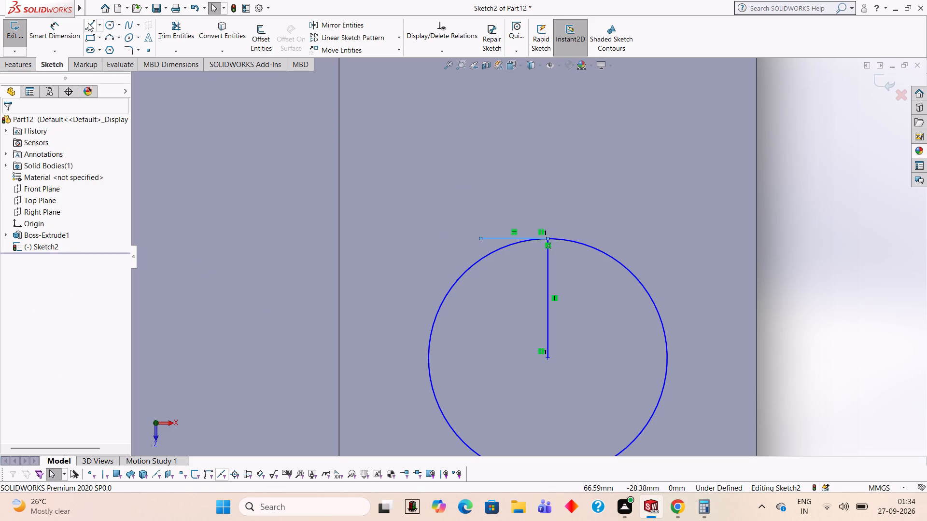
Draw a horizontal 9 mm line from the circle's top quadrant point away from the origin side.
left_click(88, 23)
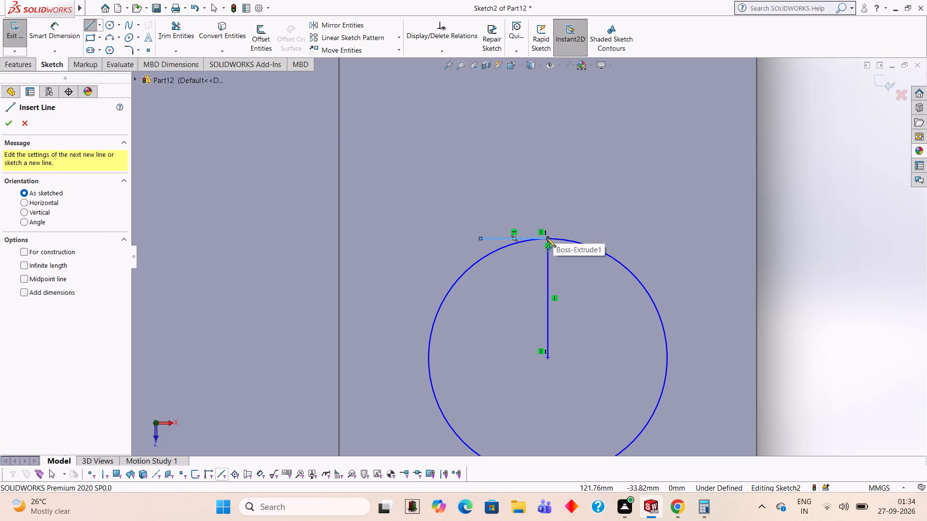
left_click(546, 237)
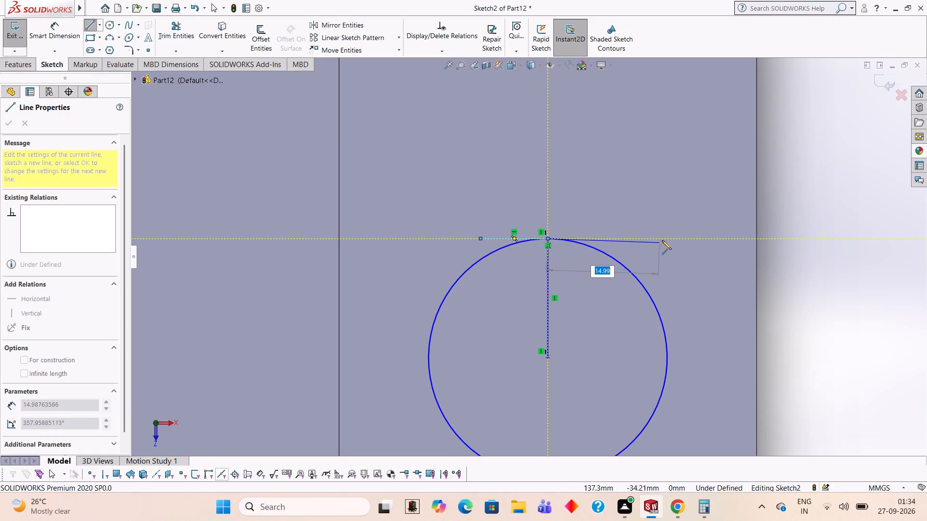
key("9")
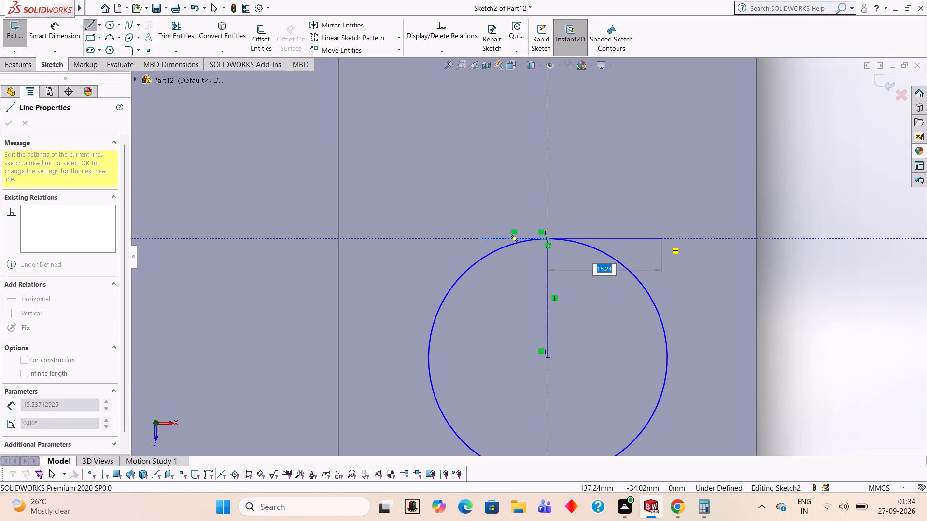
key("Return")
scroll(658, 240, "up", 2)
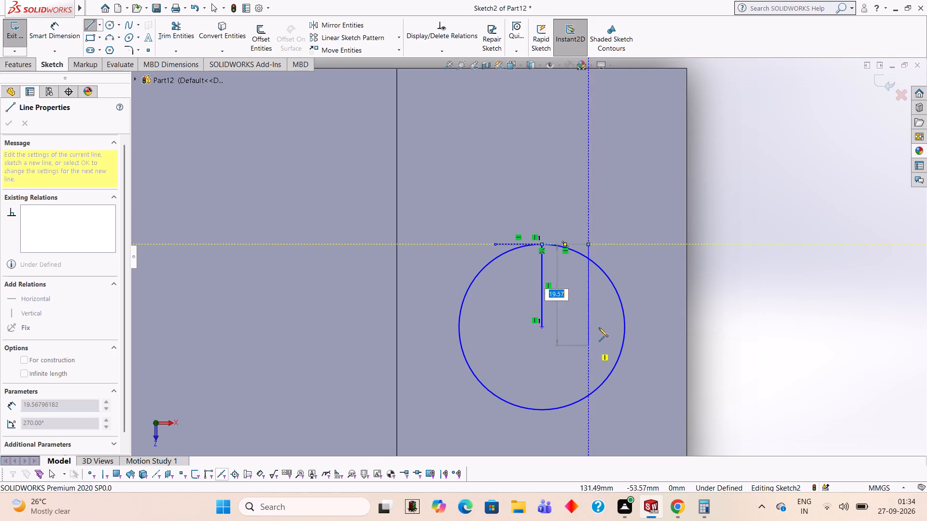
key("Escape")
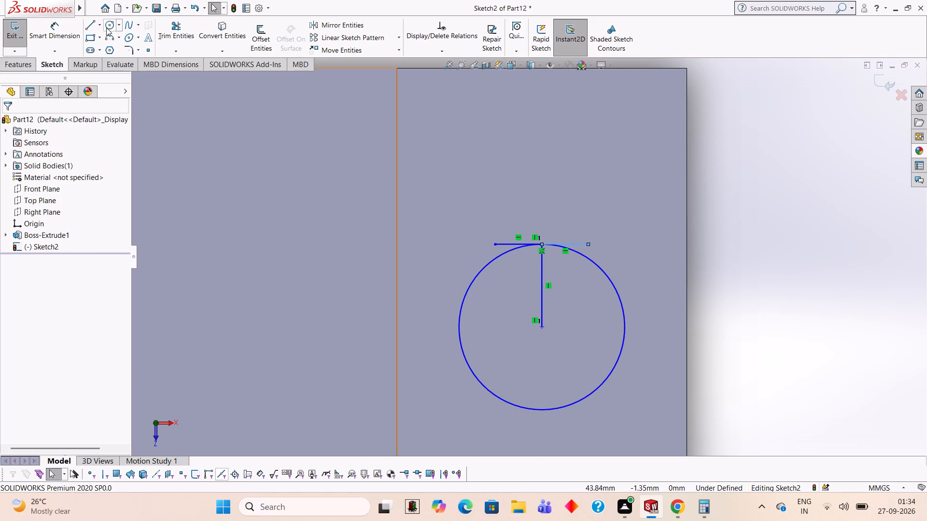
Draw two horizontal 9 mm lines from the circle's bottom quadrant point, one toward the origin side and one away from it.
left_click(90, 27)
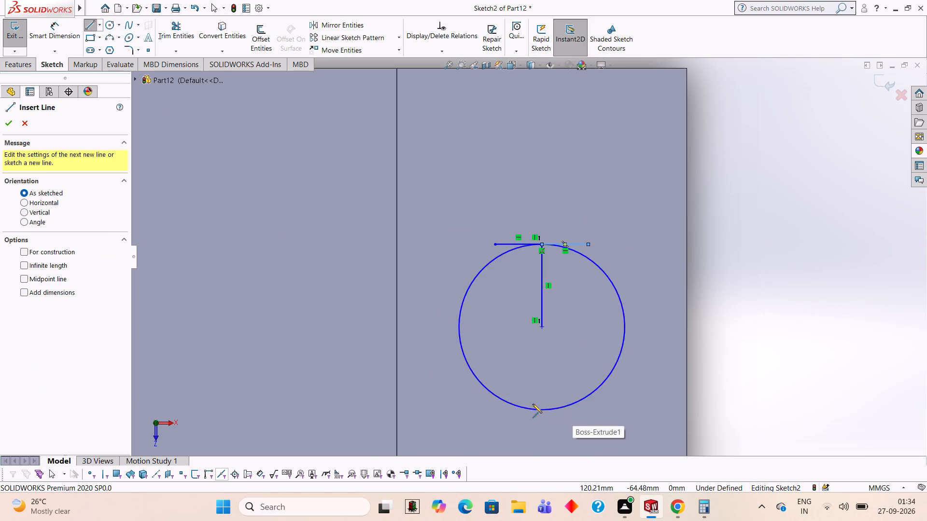
left_click(542, 409)
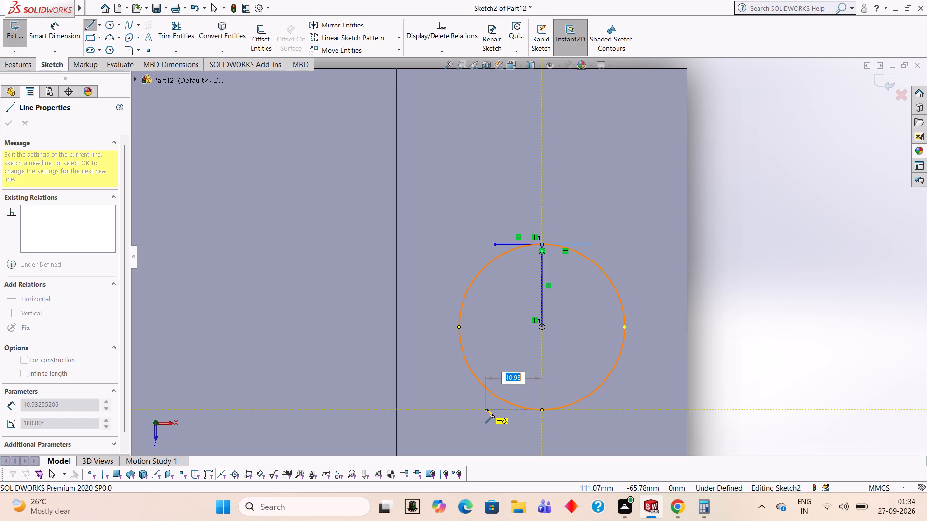
key("9")
key("Return")
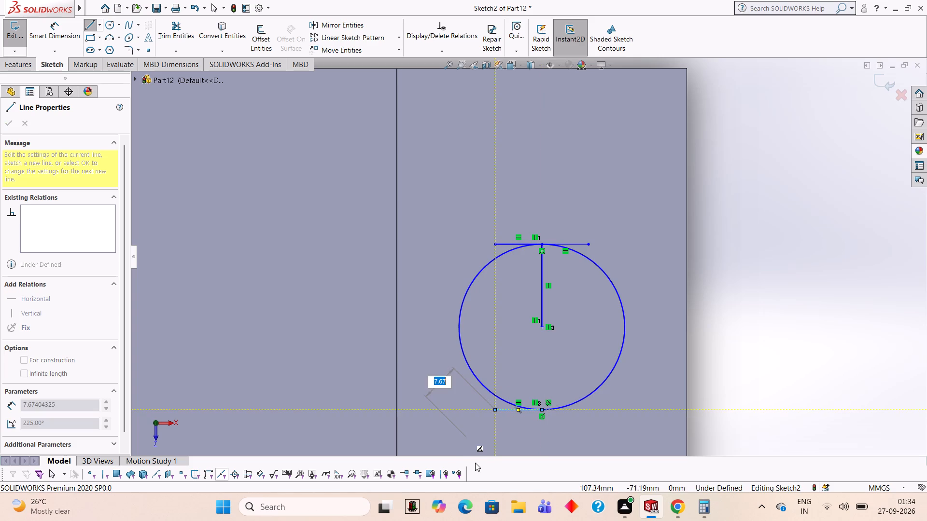
key("Escape")
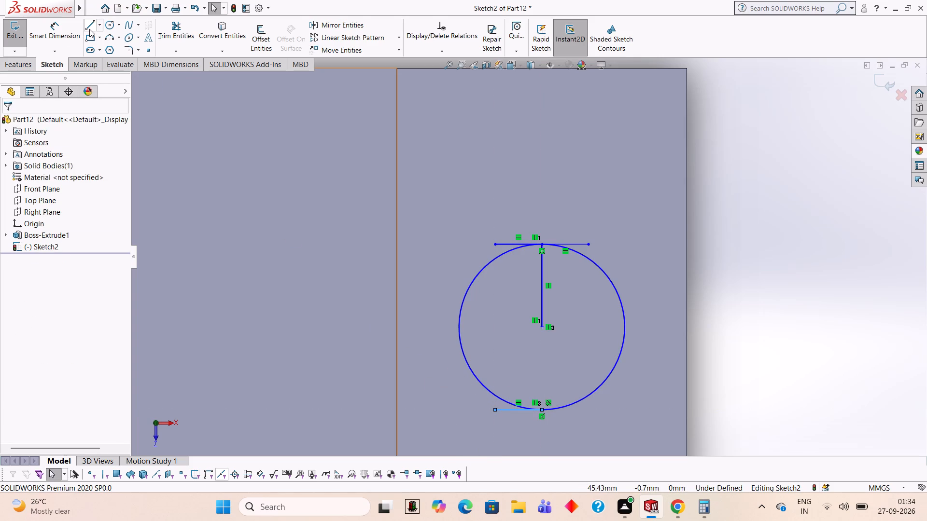
left_click(94, 28)
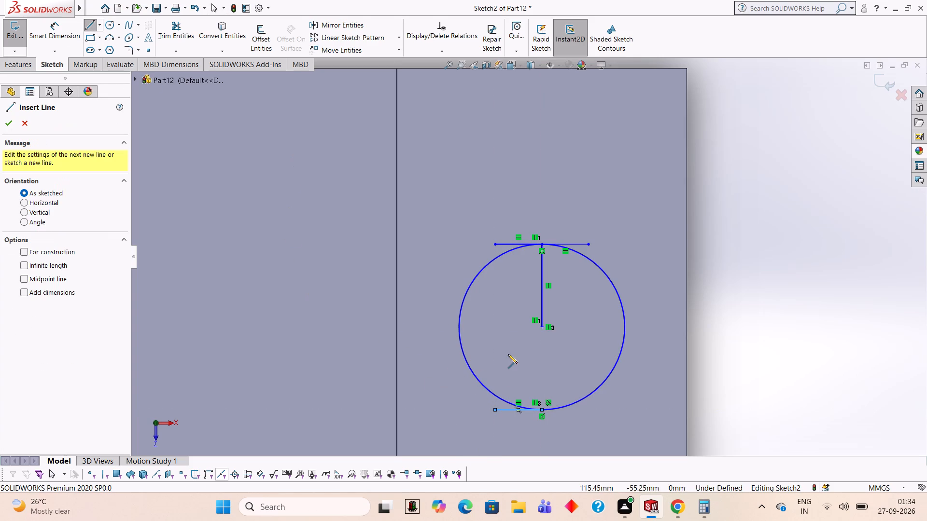
left_click(541, 409)
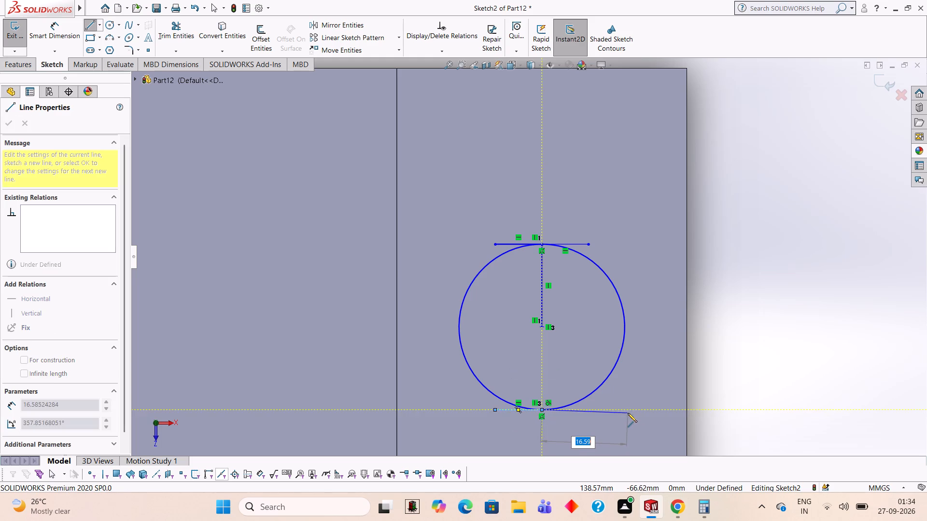
key("9")
key("Return")
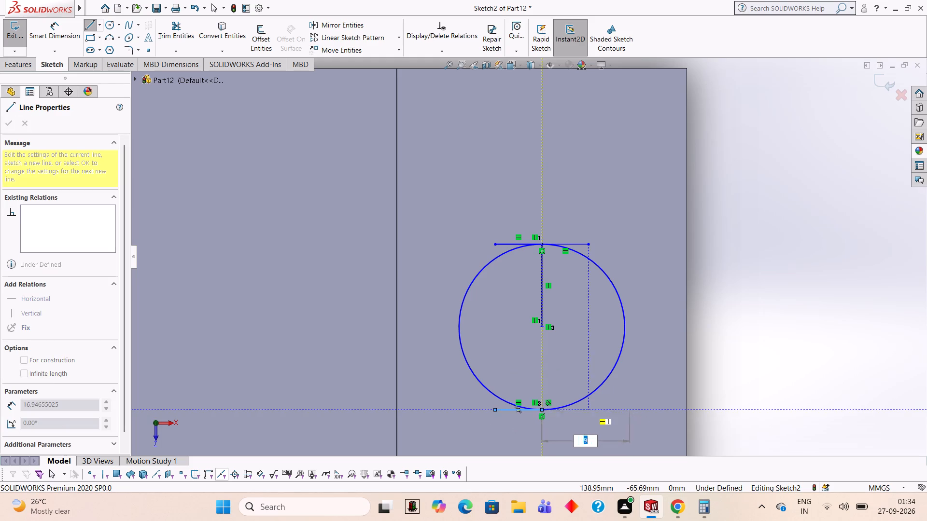
key("Escape")
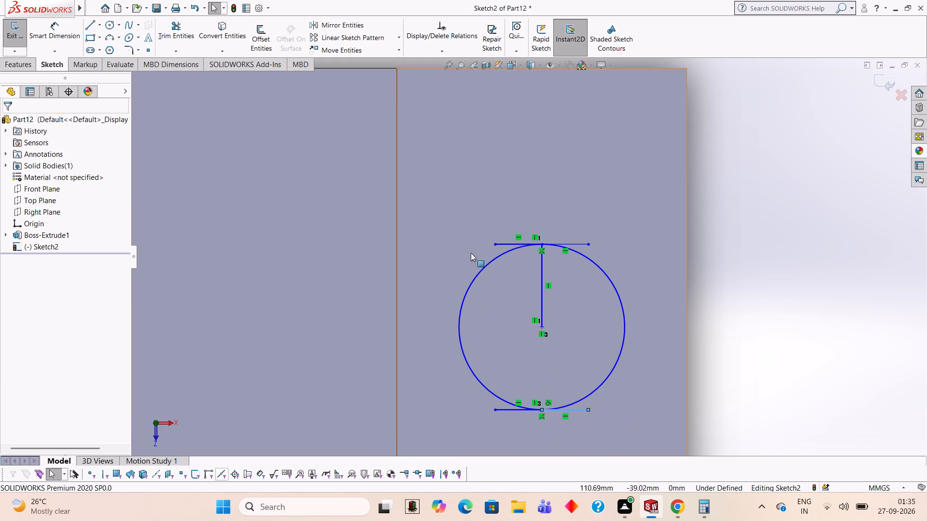
Join the outer ends of the upper and lower horizontal lines with vertical lines, splitting the origin-side one where it crosses the circle.
left_click(91, 30)
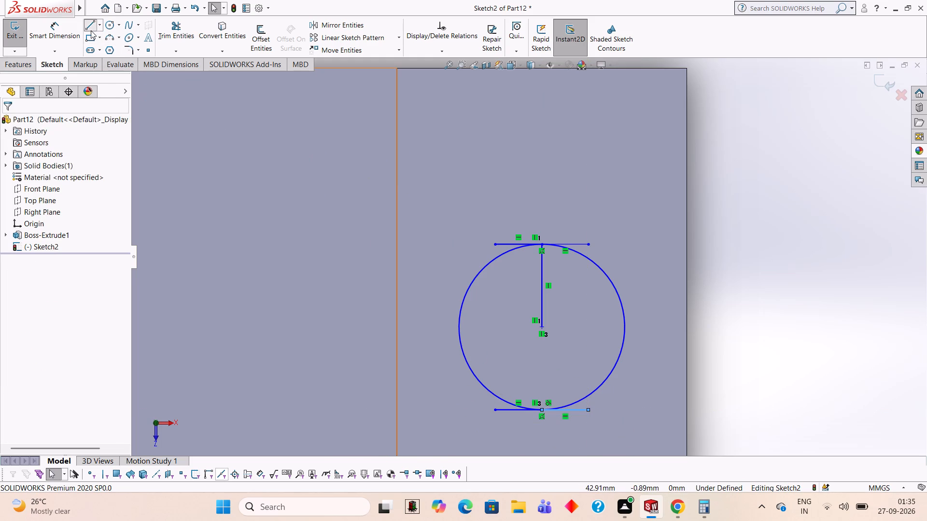
left_click(494, 243)
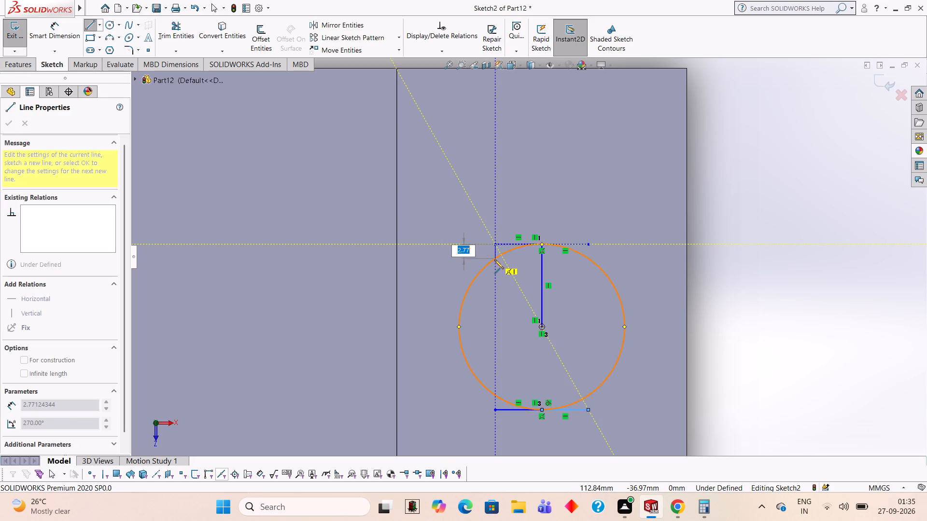
left_click(494, 260)
key("Escape")
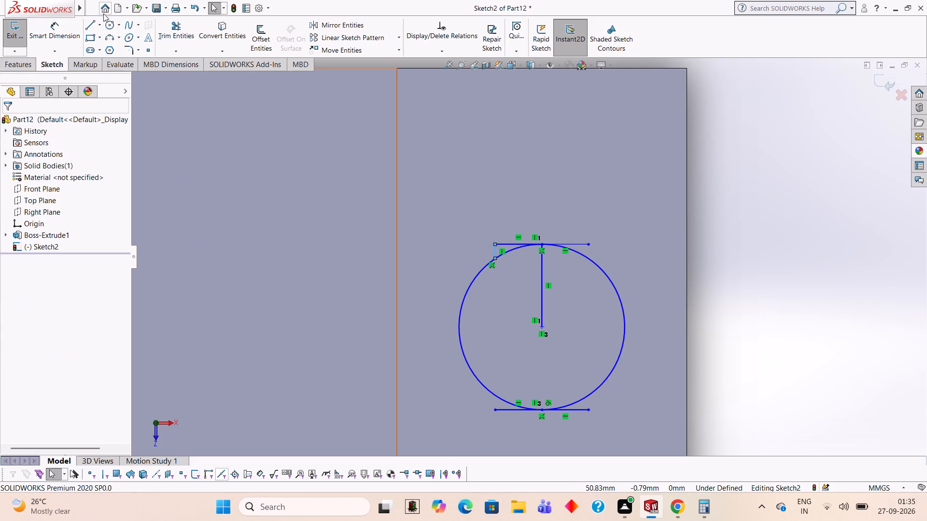
left_click(86, 21)
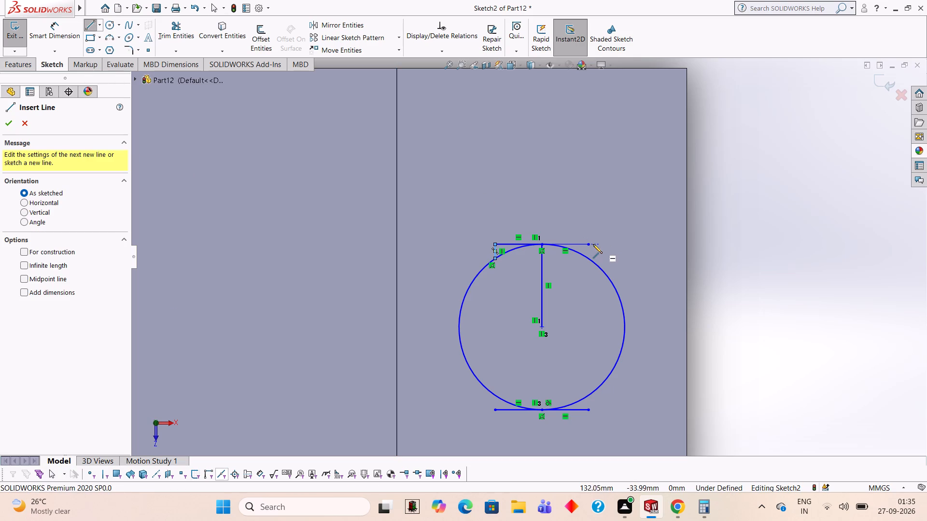
left_click(587, 243)
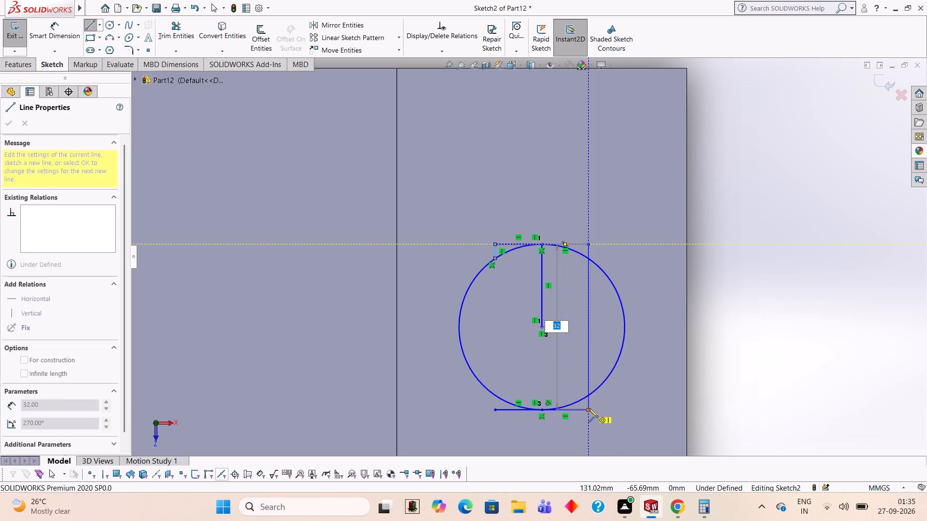
left_click(588, 410)
key("Escape")
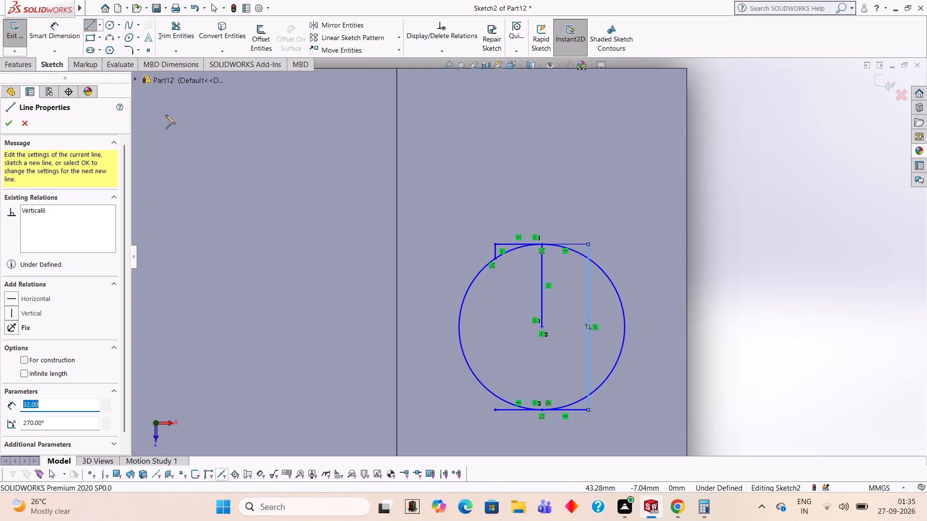
left_click(494, 257)
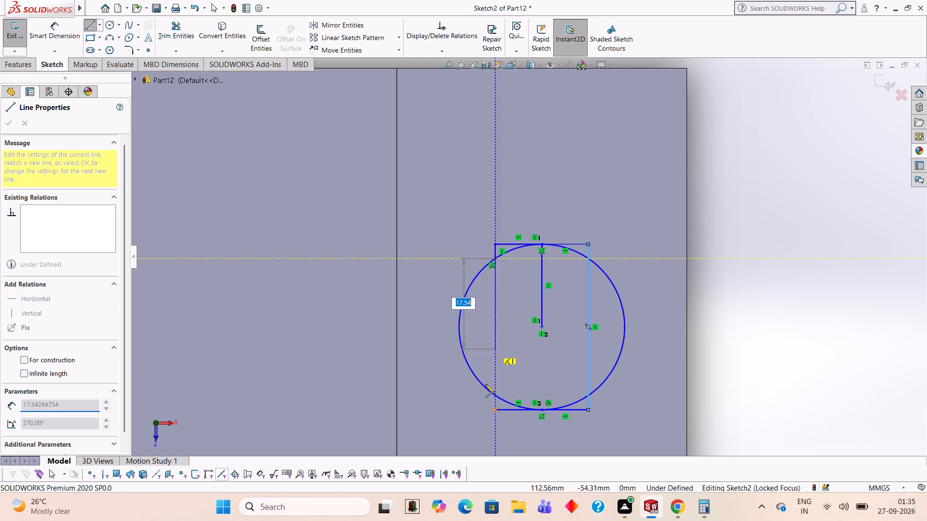
left_click(493, 411)
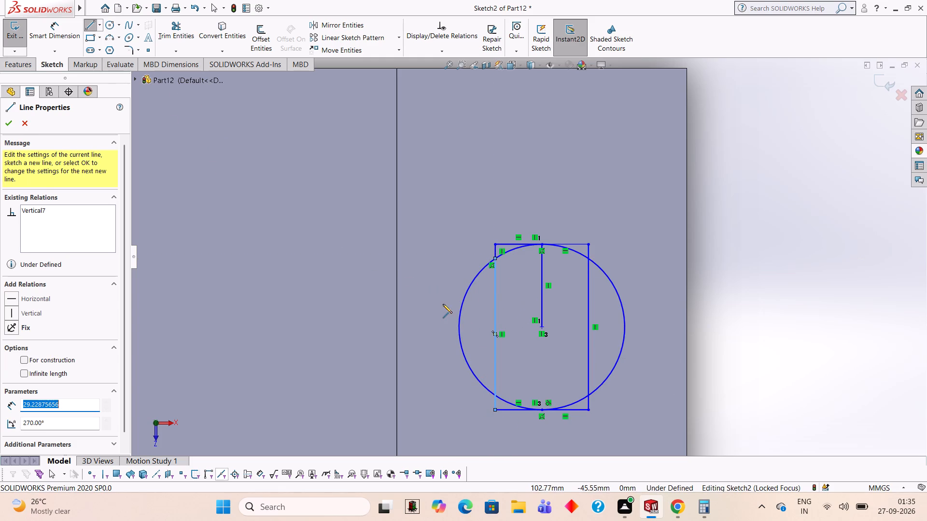
key("Escape")
Trim away the circle's arcs between the vertical lines, the vertical segments inside the circle and the central radius line.
left_click(189, 24)
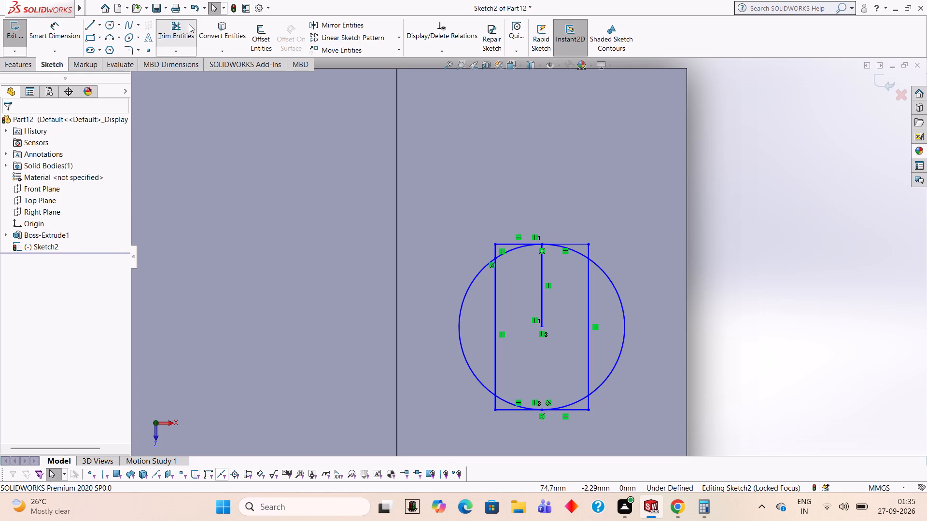
left_click(508, 248)
left_click(573, 247)
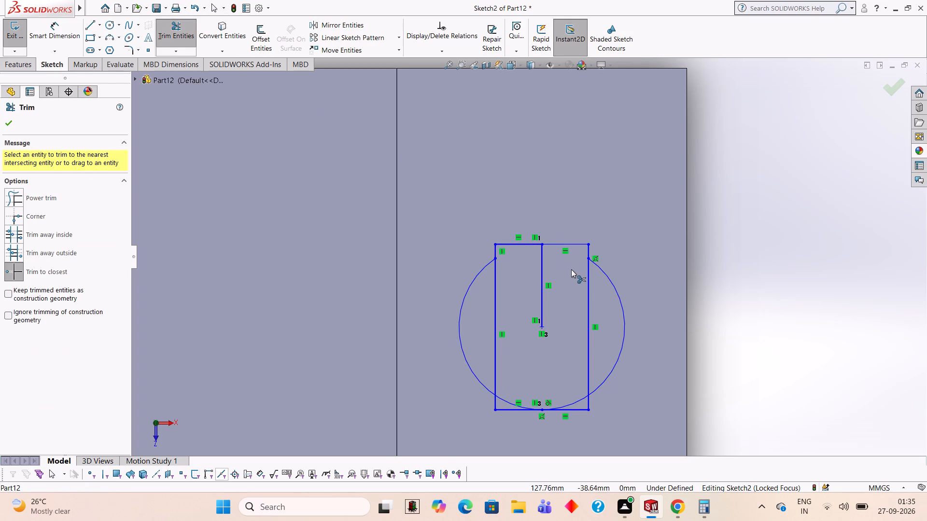
left_click(575, 403)
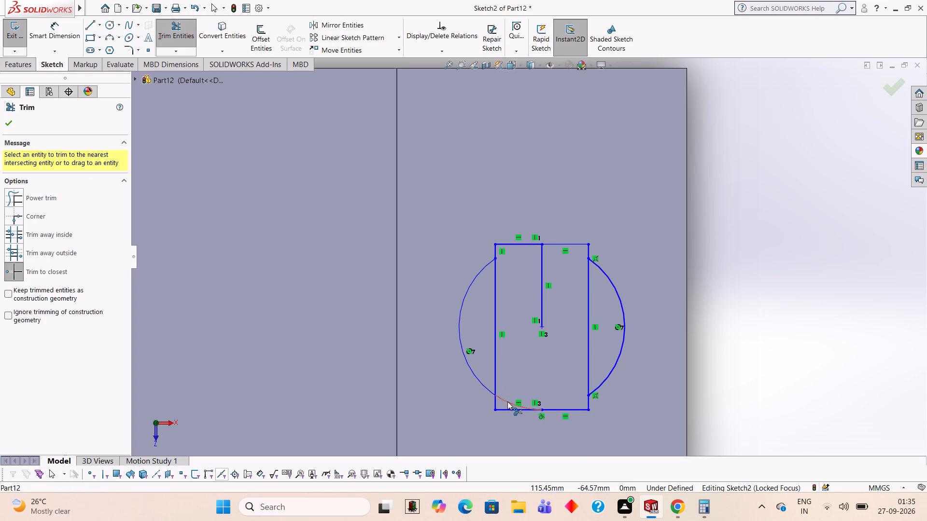
left_click(507, 401)
left_click(497, 364)
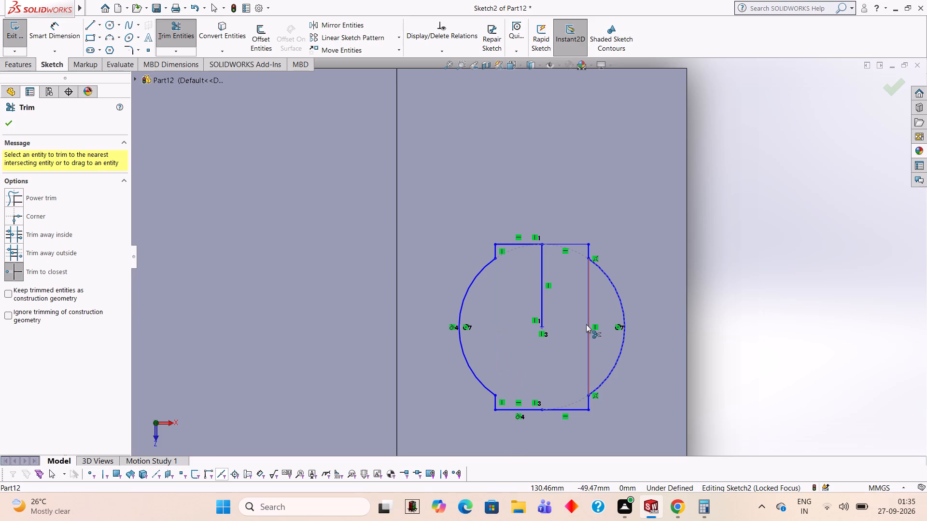
left_click(588, 326)
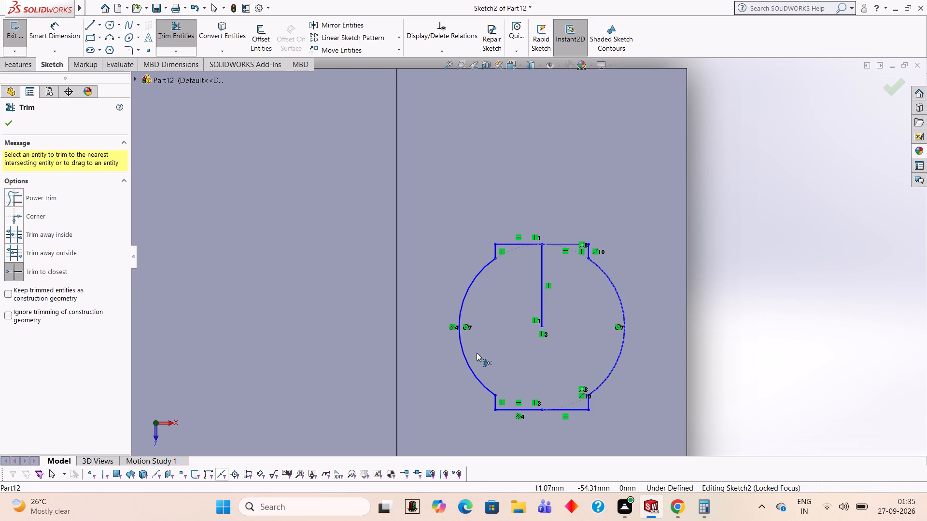
left_click(542, 297)
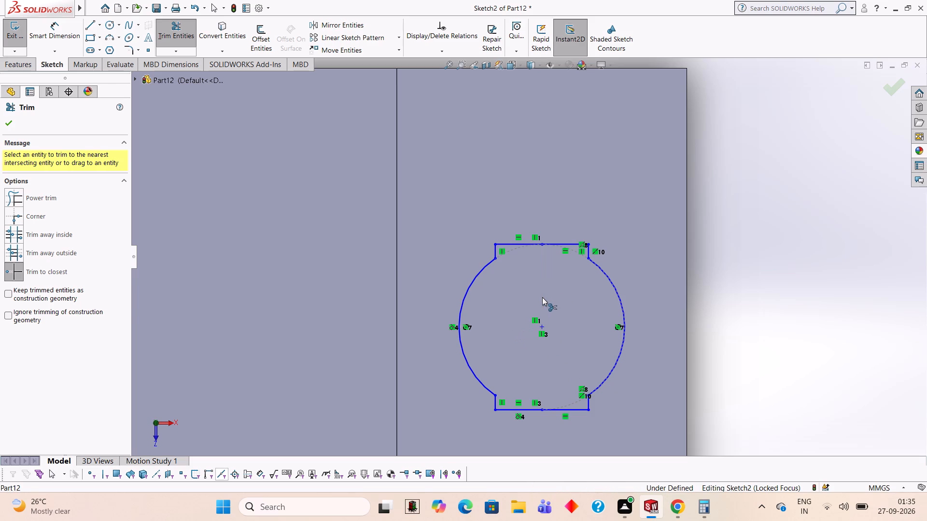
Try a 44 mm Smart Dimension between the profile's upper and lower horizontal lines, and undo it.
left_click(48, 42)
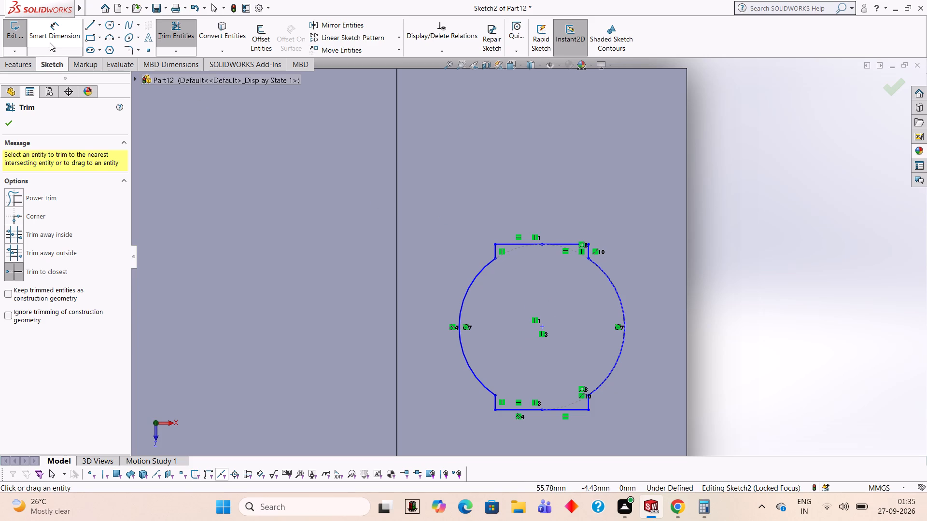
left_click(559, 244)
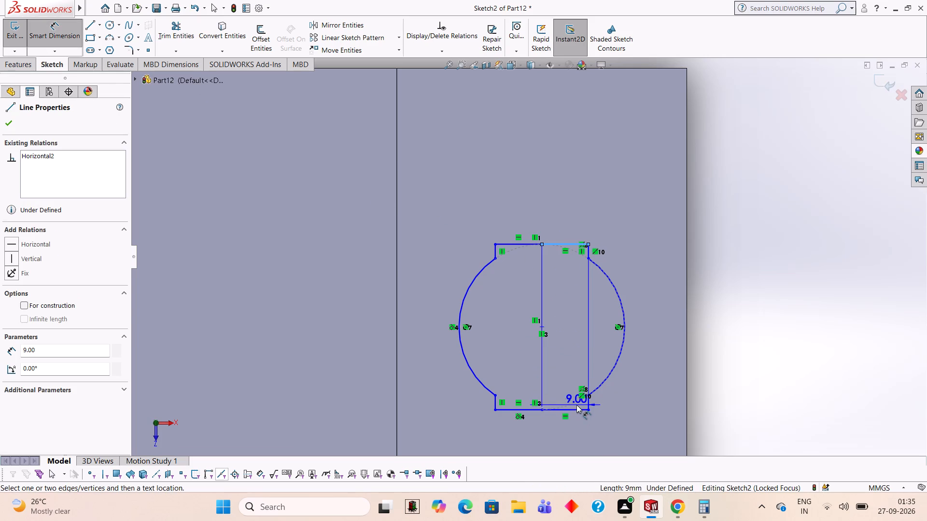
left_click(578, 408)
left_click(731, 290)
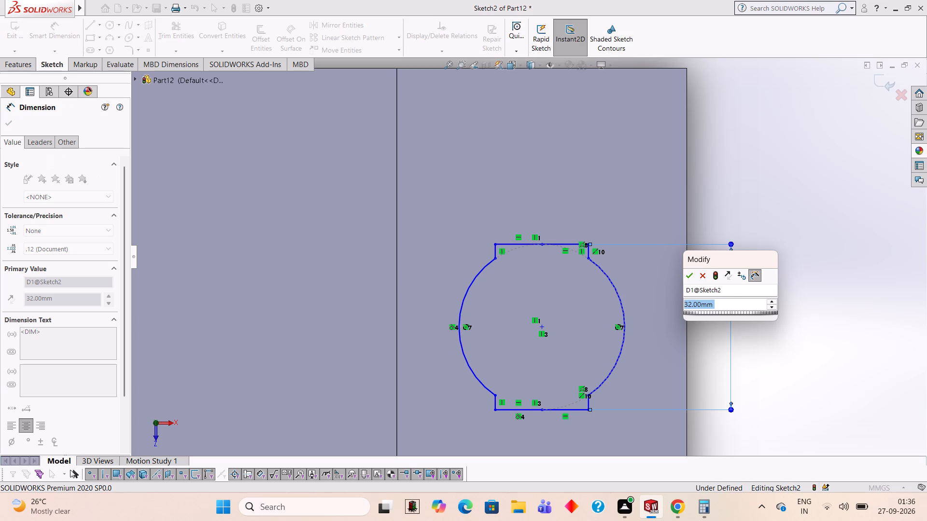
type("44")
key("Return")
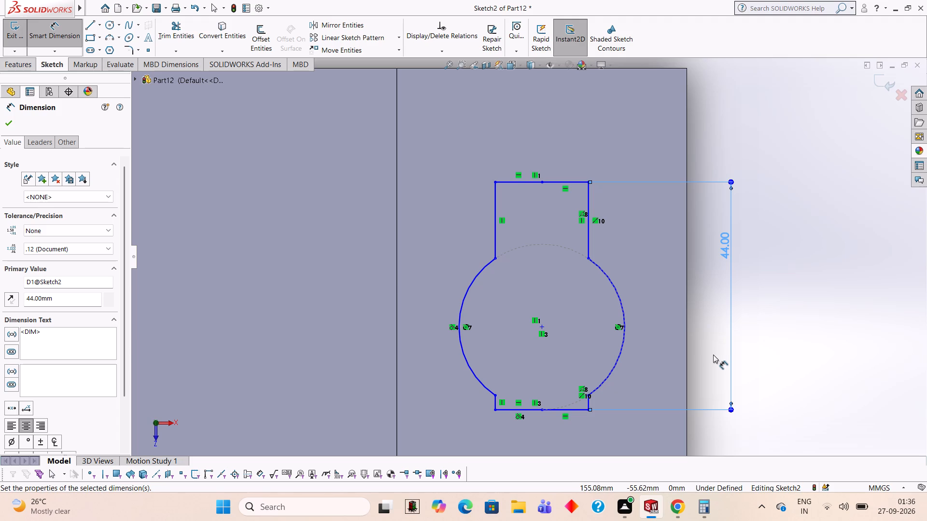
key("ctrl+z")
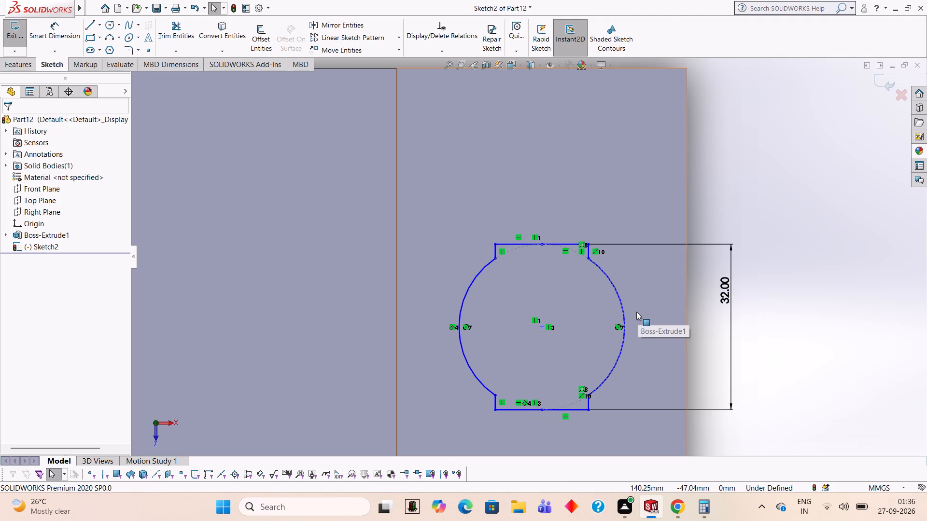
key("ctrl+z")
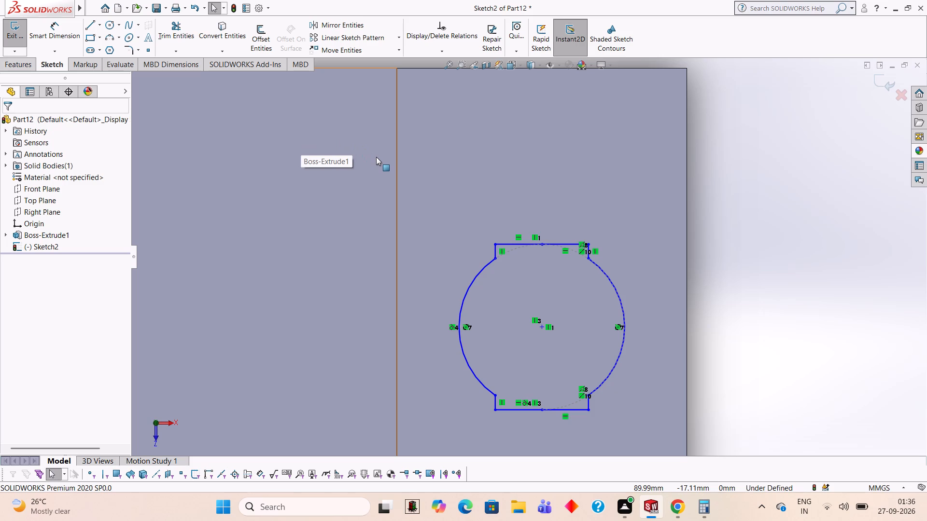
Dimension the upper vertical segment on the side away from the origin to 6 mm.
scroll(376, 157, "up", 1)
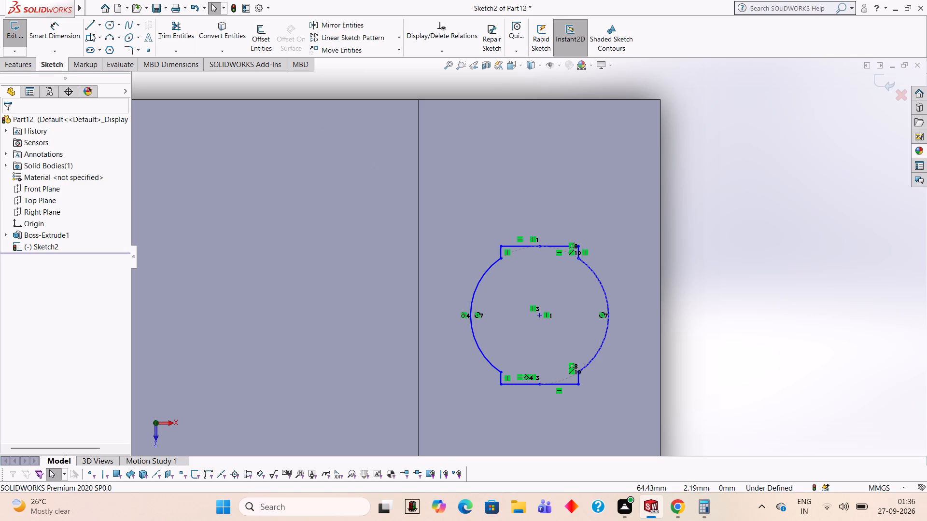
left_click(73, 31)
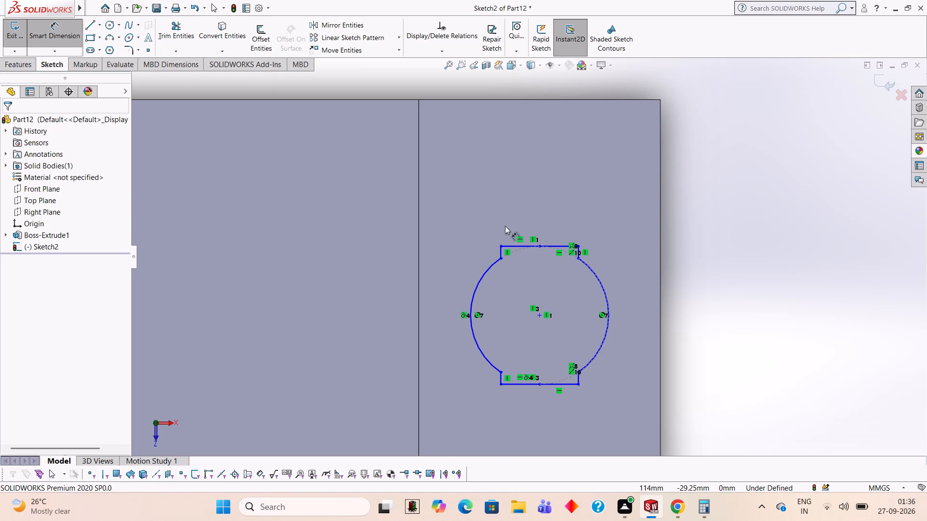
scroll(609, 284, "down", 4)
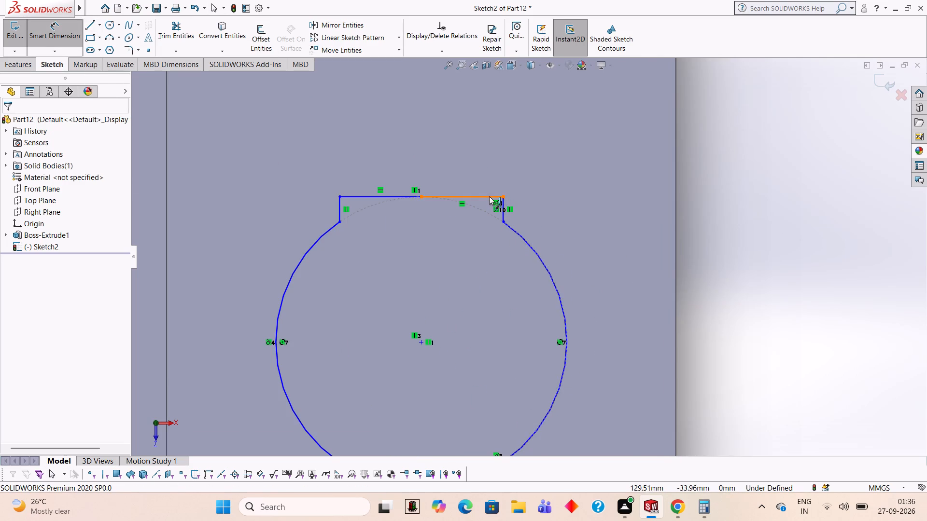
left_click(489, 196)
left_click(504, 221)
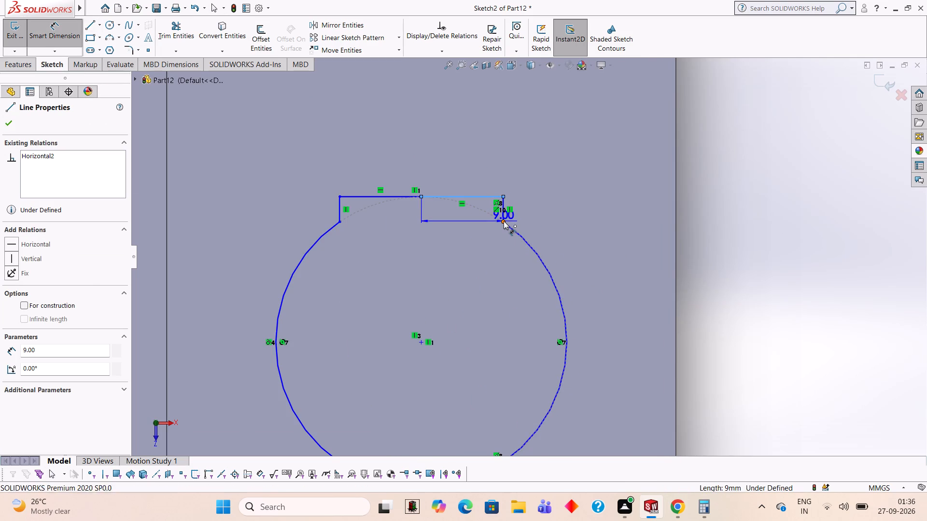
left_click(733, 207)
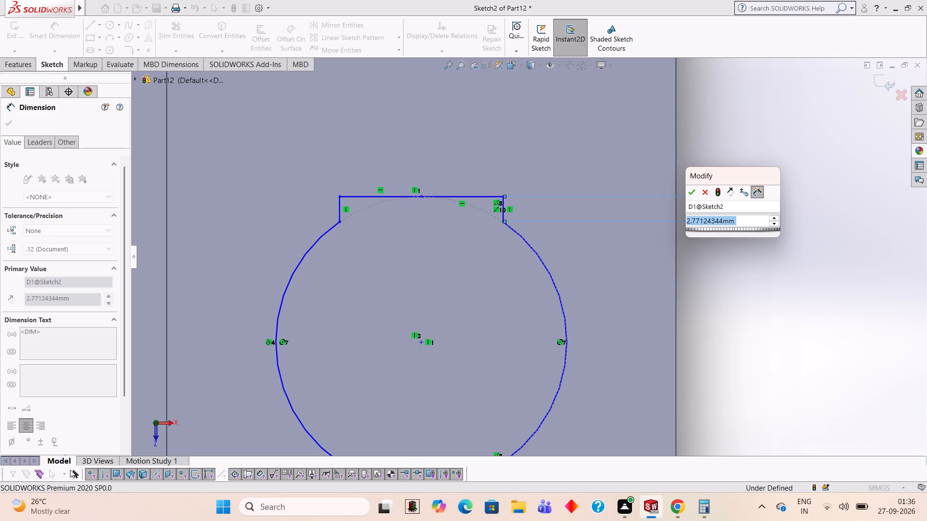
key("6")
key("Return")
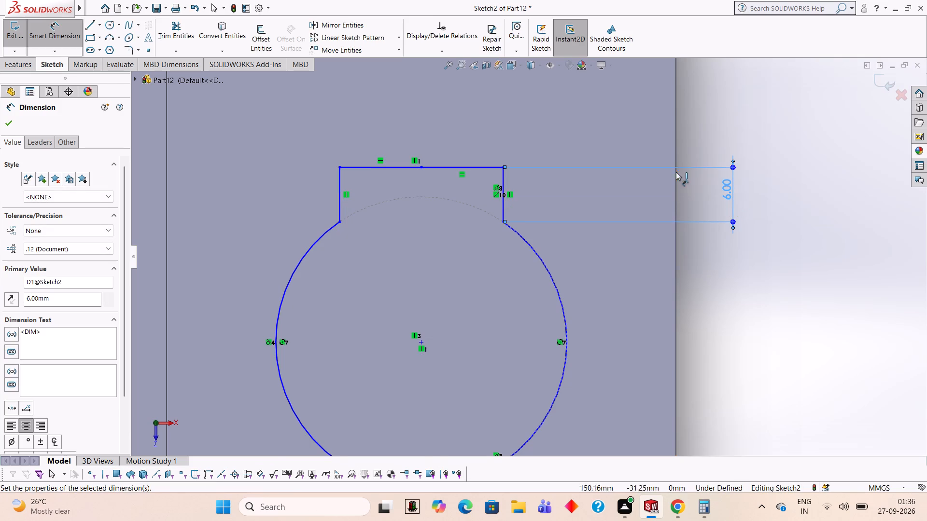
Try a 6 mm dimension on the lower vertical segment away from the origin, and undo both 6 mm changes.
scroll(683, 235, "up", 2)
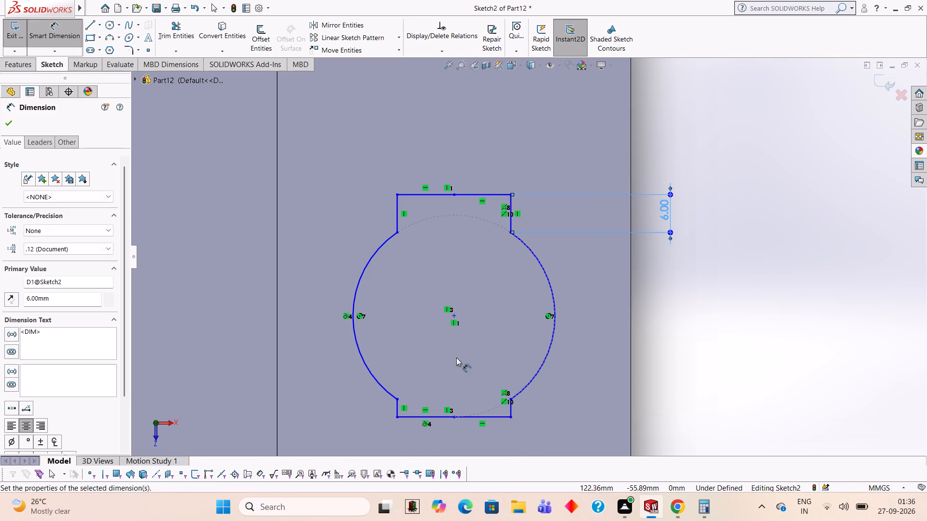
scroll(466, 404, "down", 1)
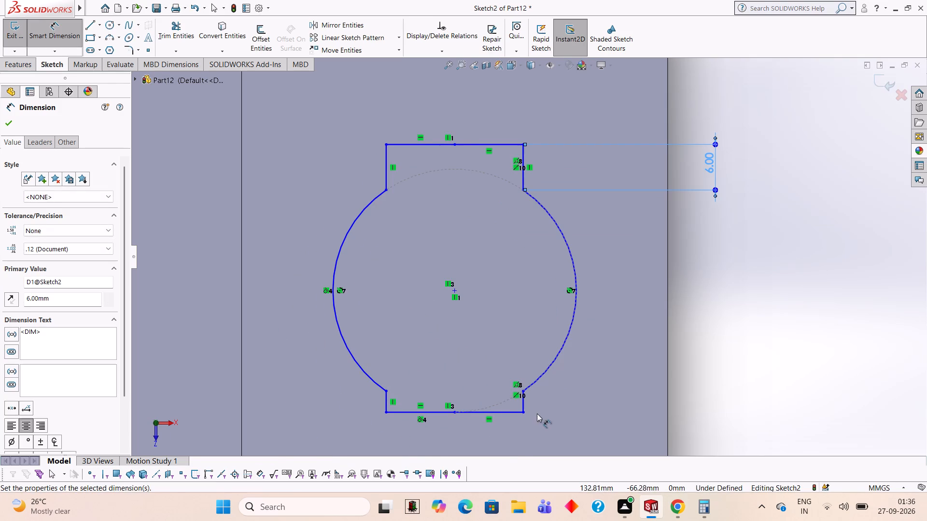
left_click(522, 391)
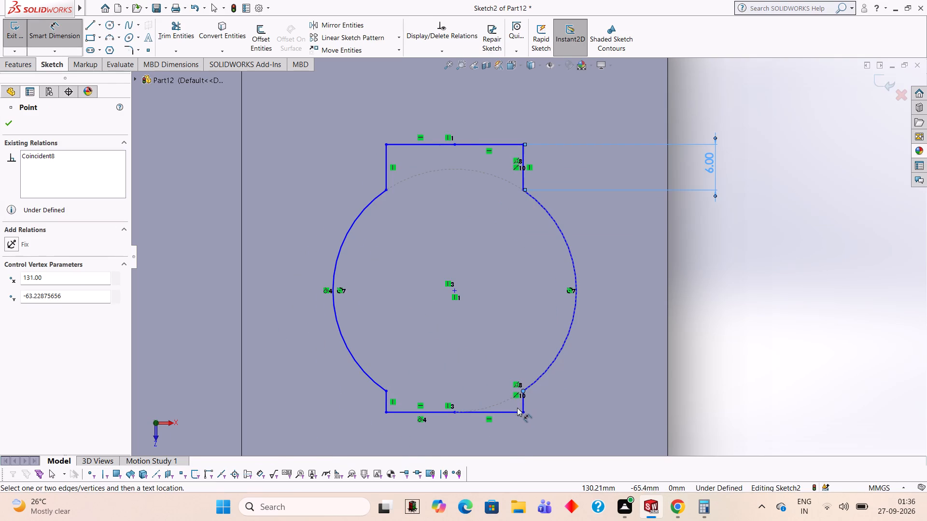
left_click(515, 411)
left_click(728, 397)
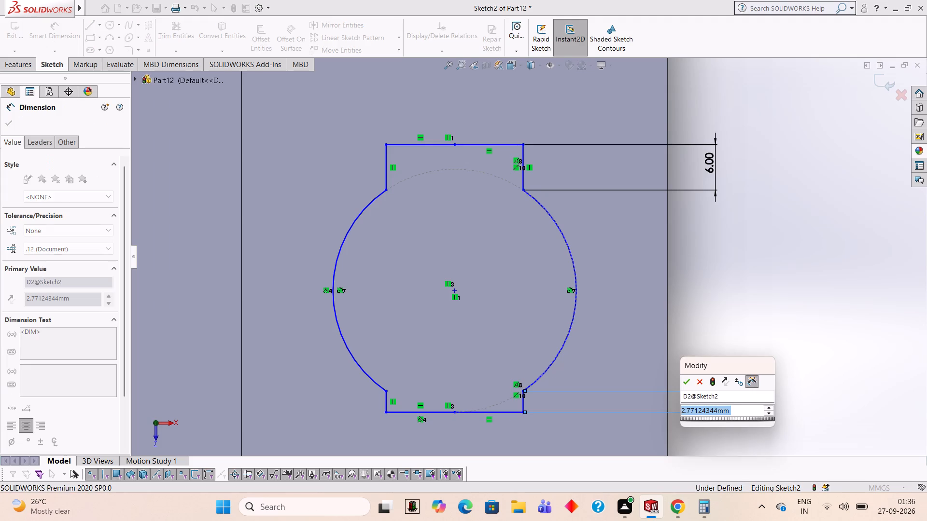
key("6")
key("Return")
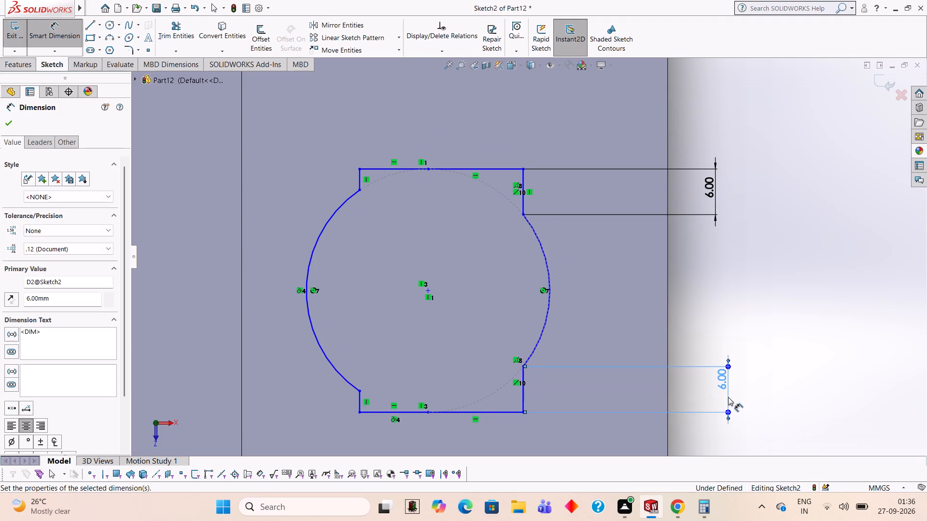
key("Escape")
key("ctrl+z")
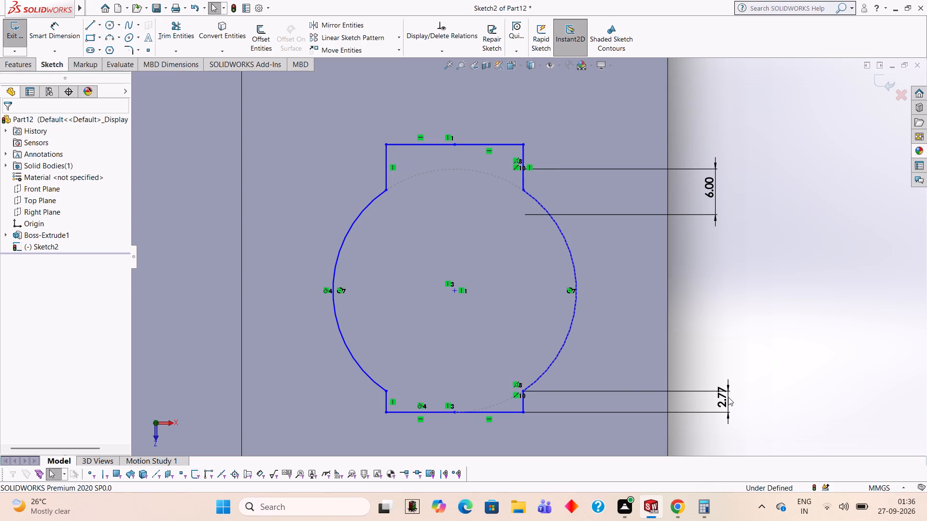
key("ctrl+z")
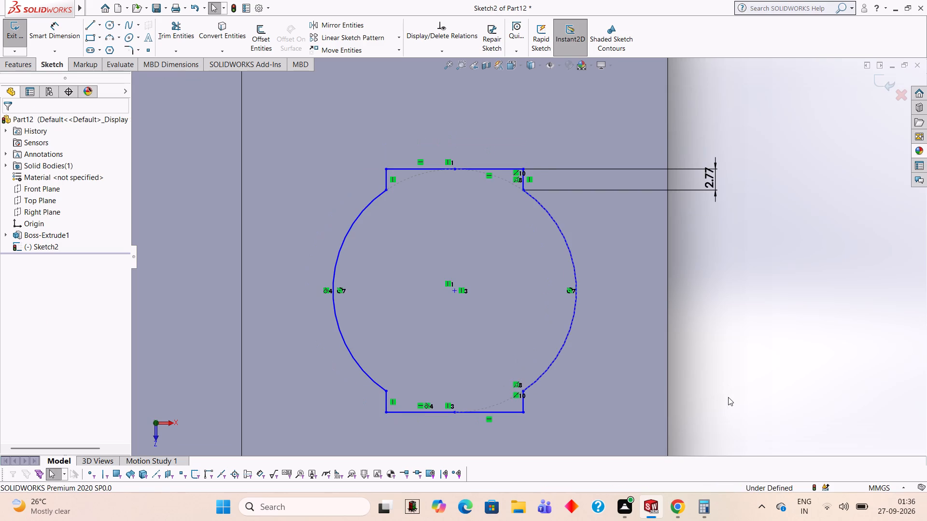
Trim away both halves of the profile's upper and lower horizontal lines.
scroll(702, 422, "up", 2)
scroll(705, 362, "up", 4)
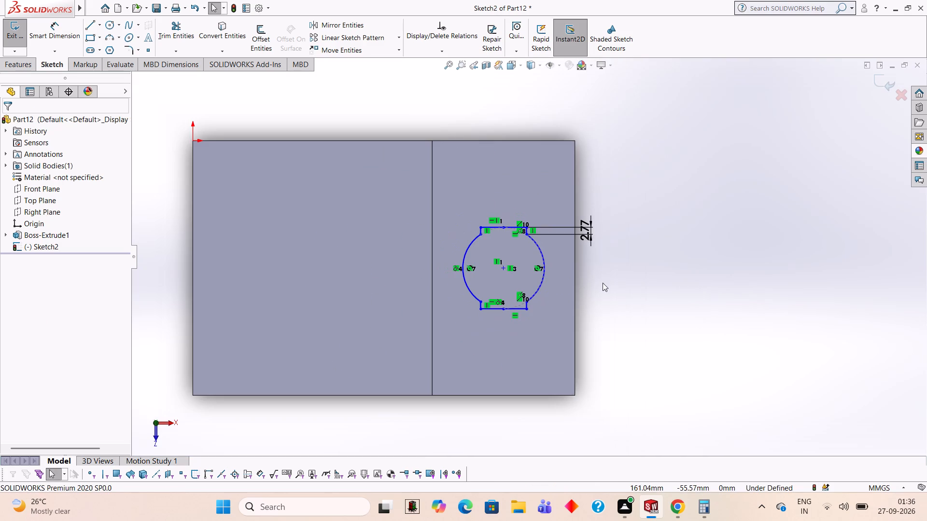
scroll(576, 243, "down", 2)
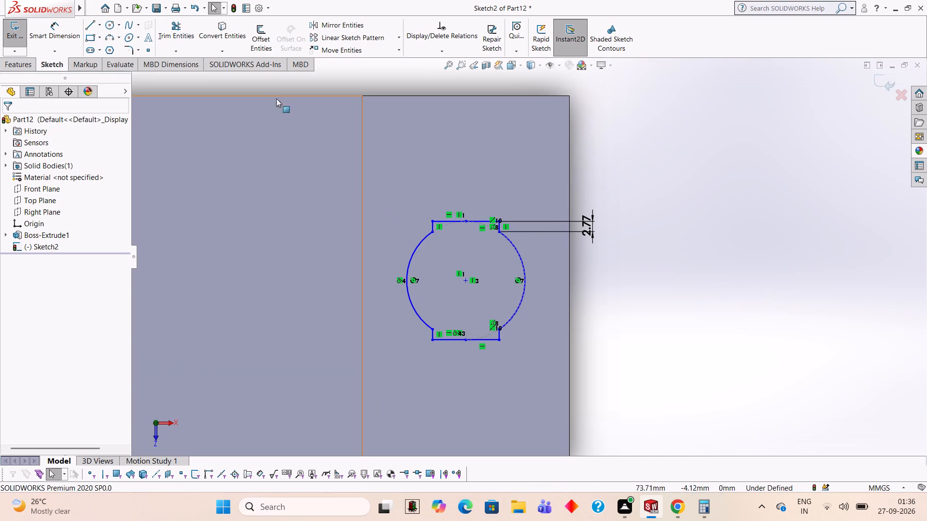
left_click(183, 36)
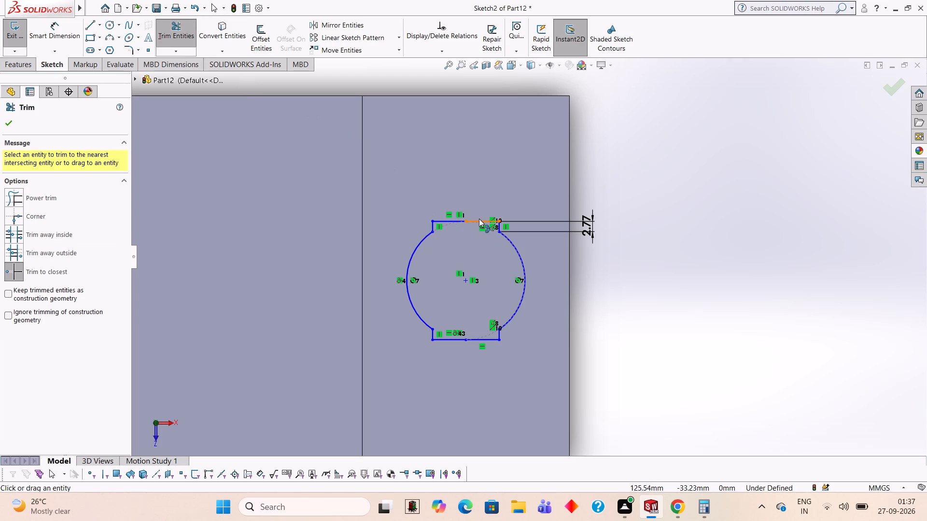
left_click(479, 221)
left_click(447, 222)
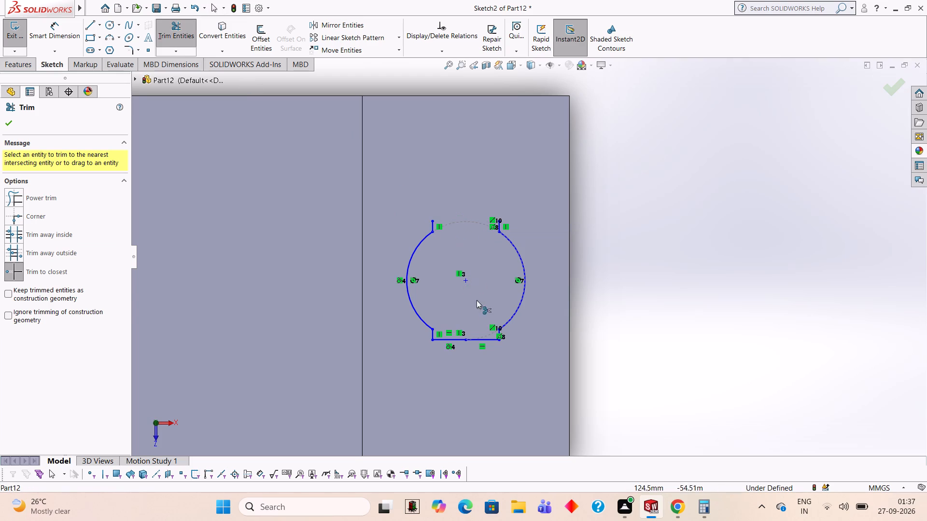
left_click(479, 341)
left_click(457, 340)
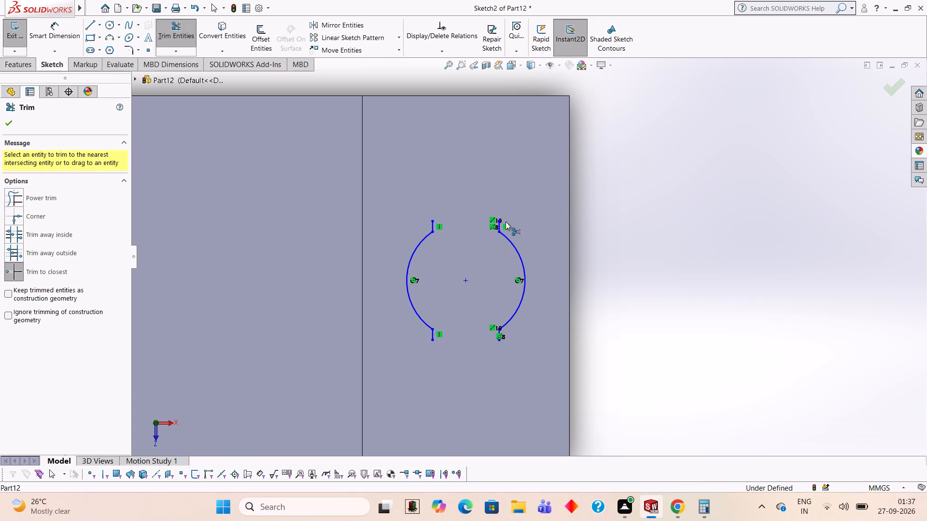
Dimension each of the two upper vertical segments from its arc endpoint to its free end at 6 mm.
scroll(496, 213, "down", 3)
left_click(66, 38)
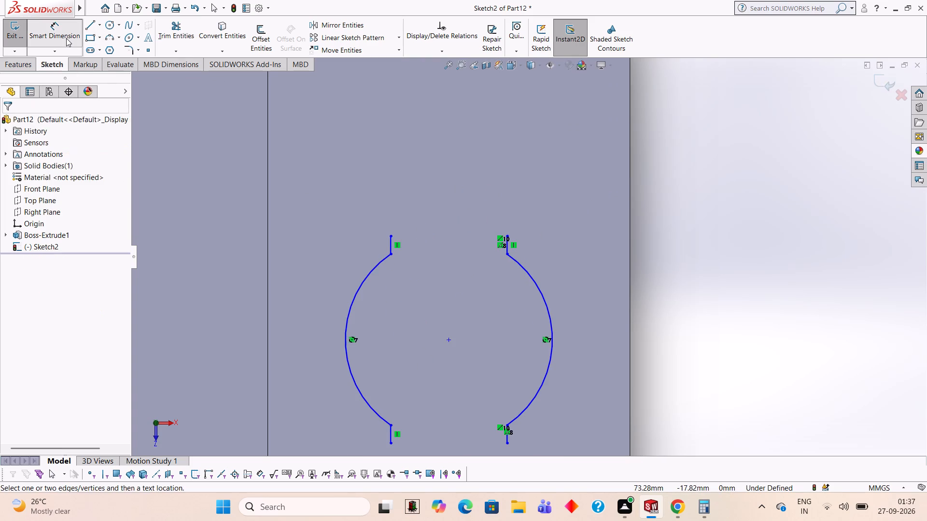
left_click(508, 236)
left_click(505, 252)
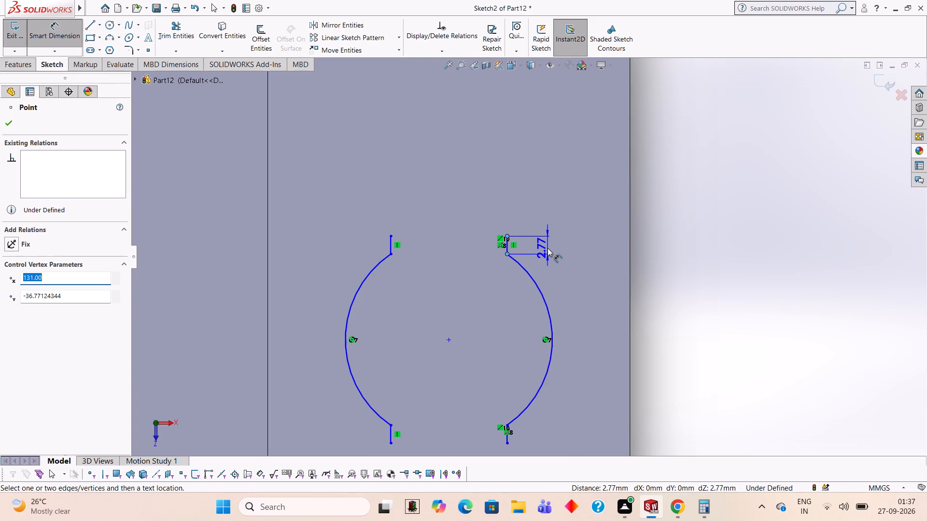
left_click(676, 240)
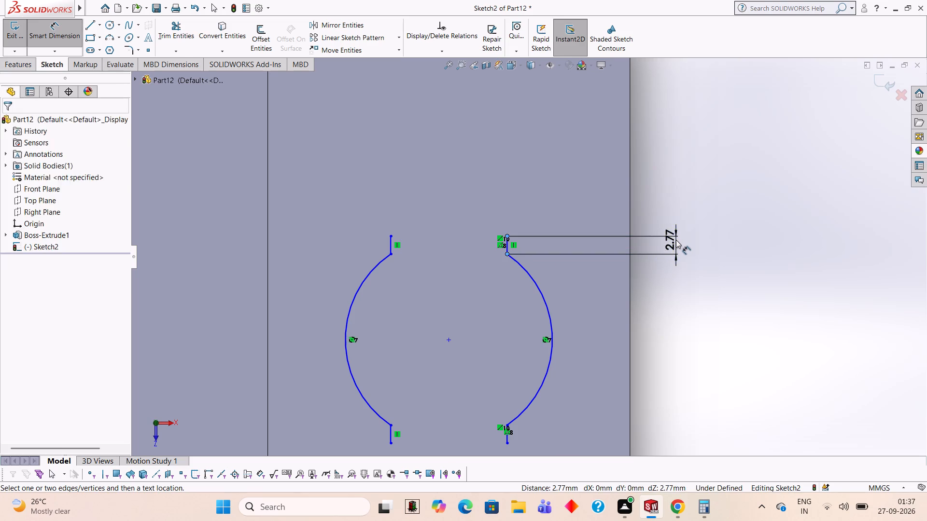
key("6")
key("Return")
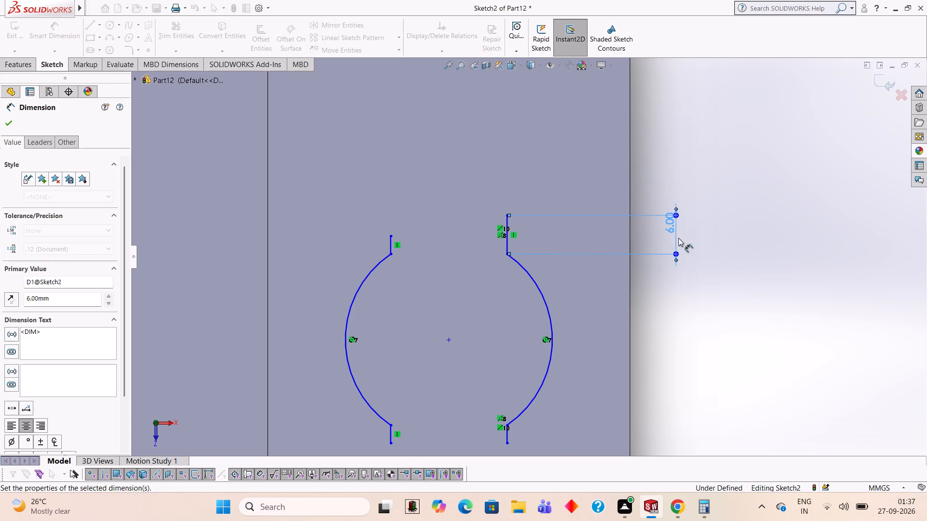
left_click(390, 253)
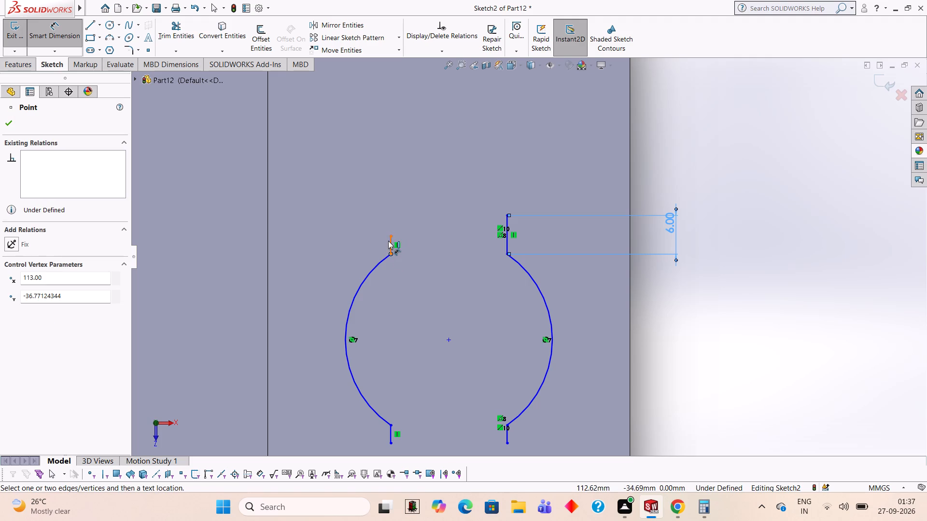
left_click(390, 235)
left_click(306, 232)
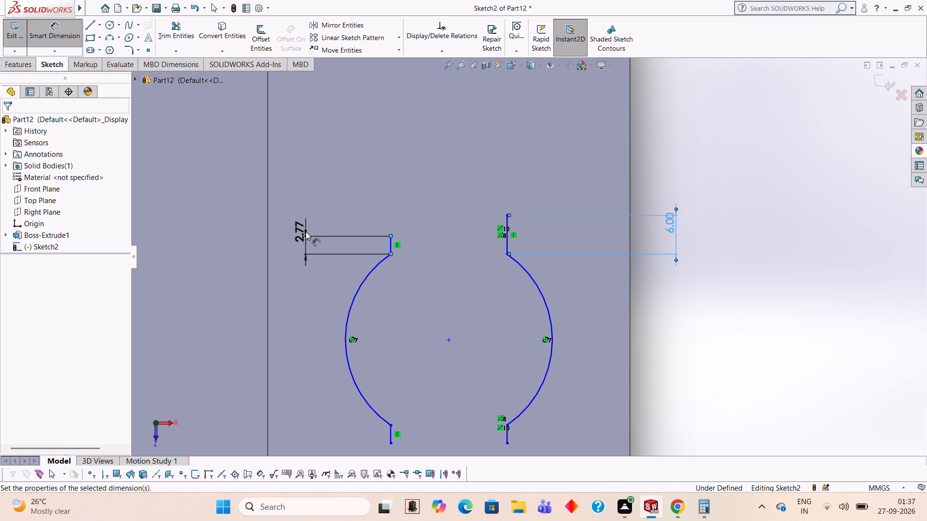
key("6")
key("Return")
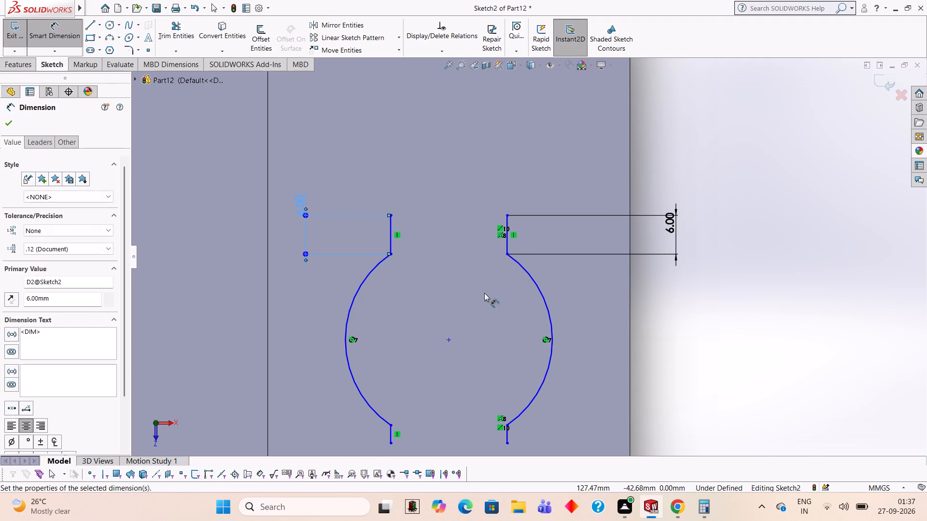
Dimension each of the two lower vertical segments from its arc endpoint to its free end at 6 mm.
scroll(484, 293, "up", 3)
scroll(528, 405, "down", 1)
scroll(496, 306, "down", 2)
scroll(520, 268, "up", 6)
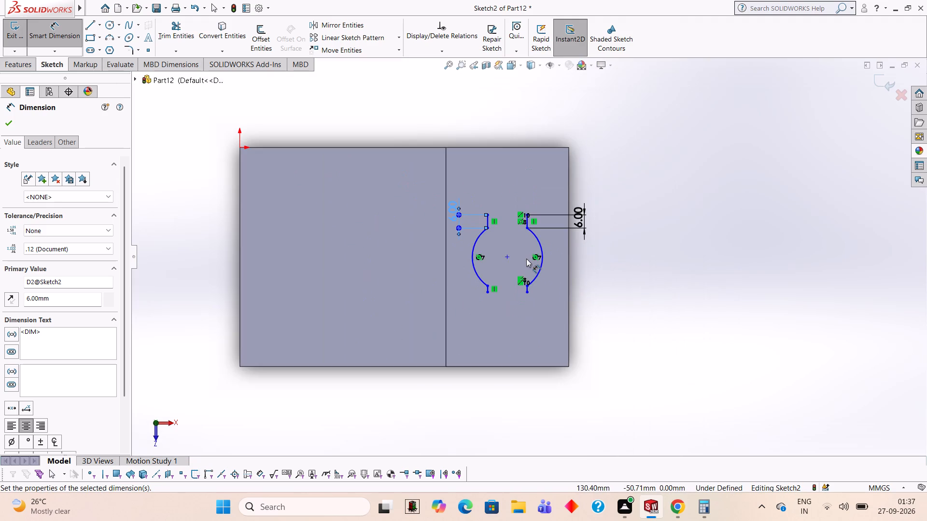
scroll(526, 259, "down", 2)
scroll(497, 212, "down", 2)
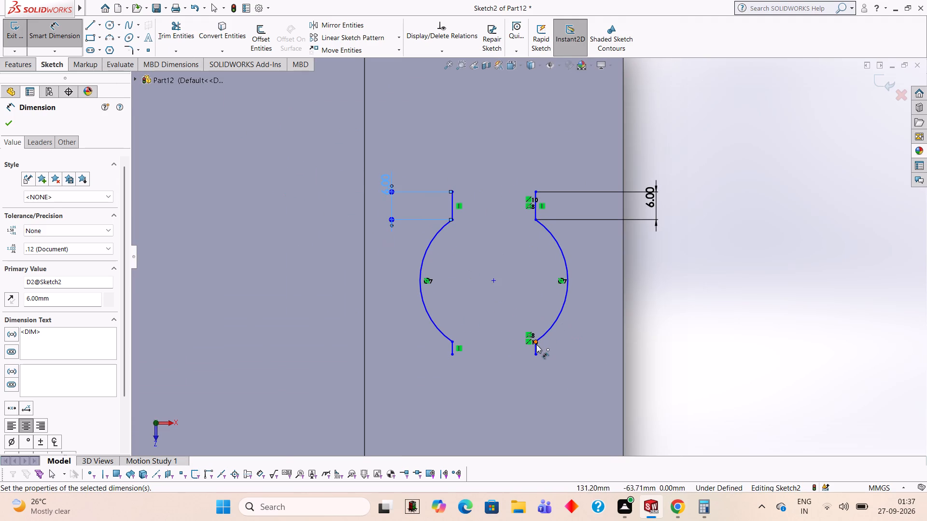
scroll(536, 344, "down", 4)
left_click(530, 314)
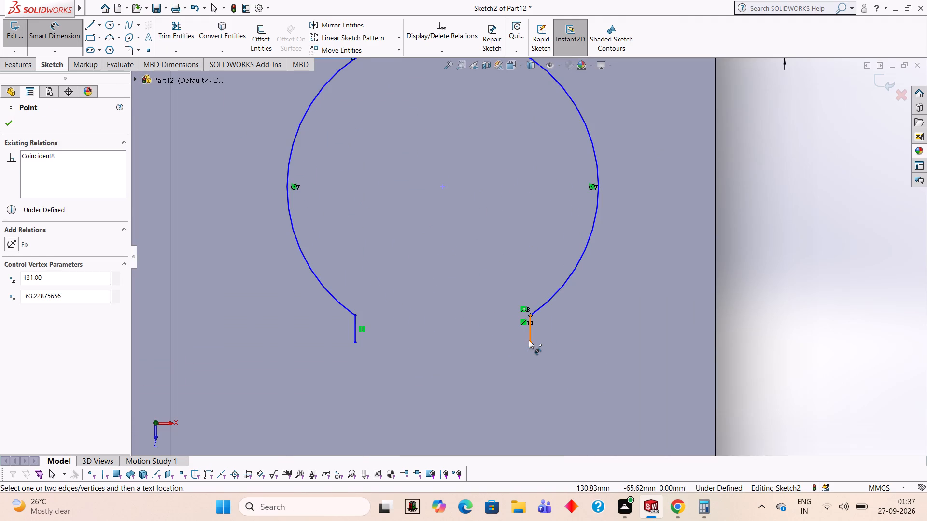
left_click(530, 341)
left_click(655, 331)
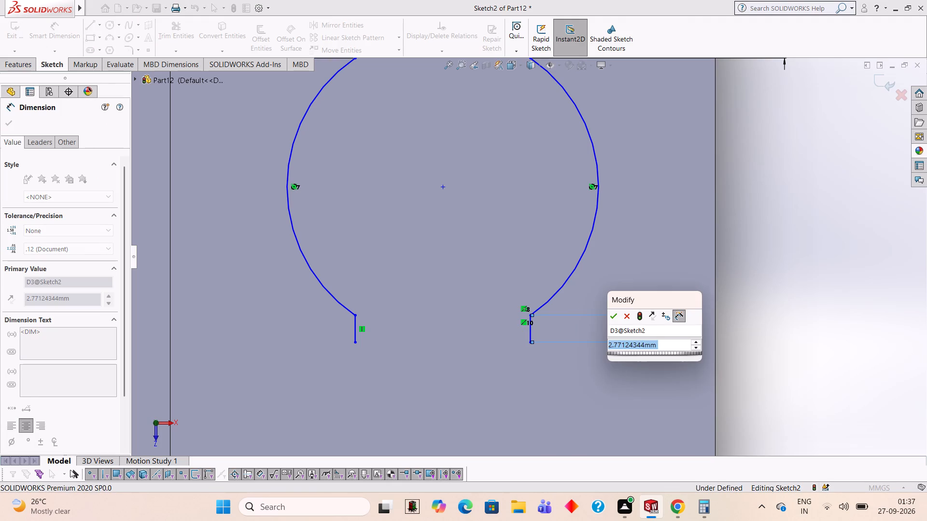
key("6")
key("Return")
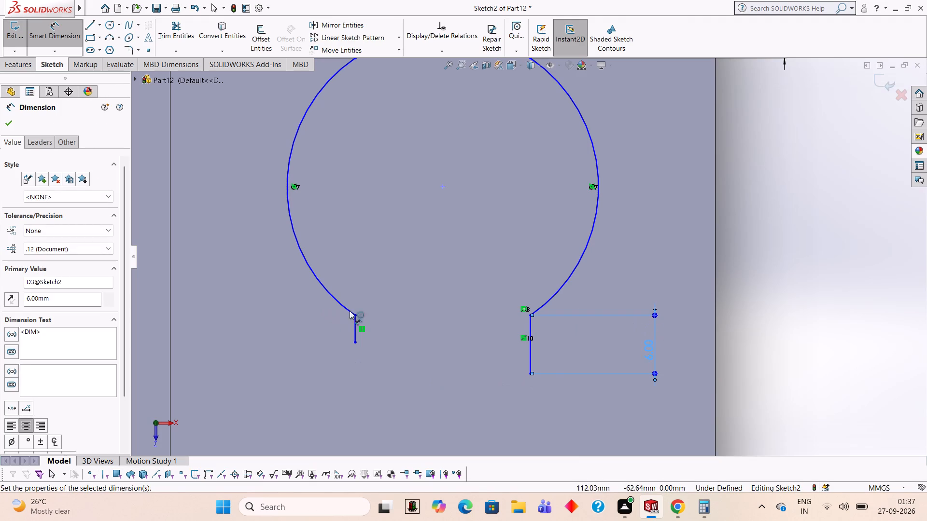
left_click(353, 315)
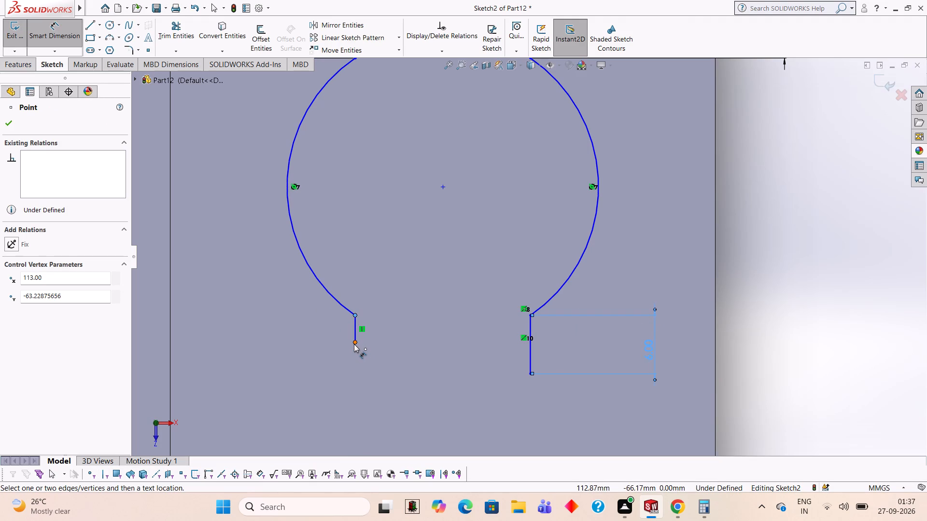
left_click(354, 340)
left_click(276, 345)
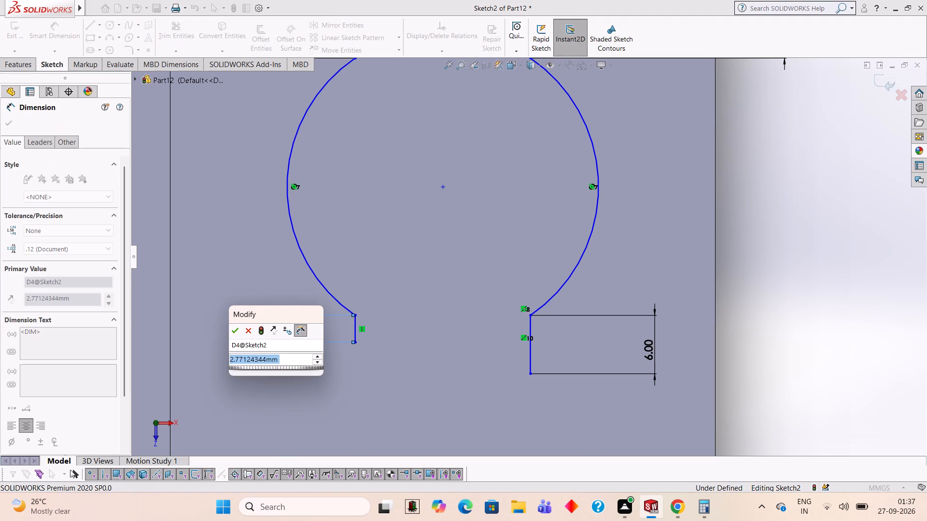
key("6")
key("Return")
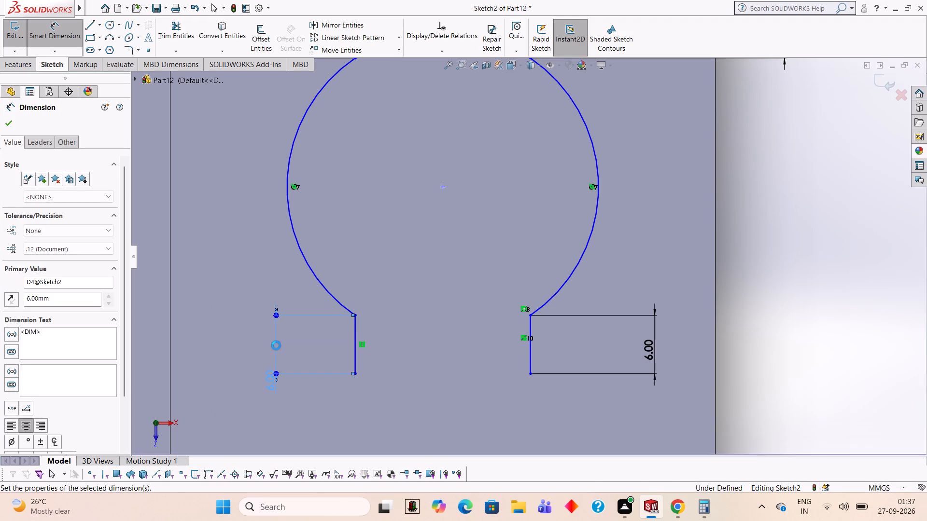
Draw an 18 mm horizontal line joining the free ends of the two lower vertical segments.
left_click(93, 27)
left_click(353, 372)
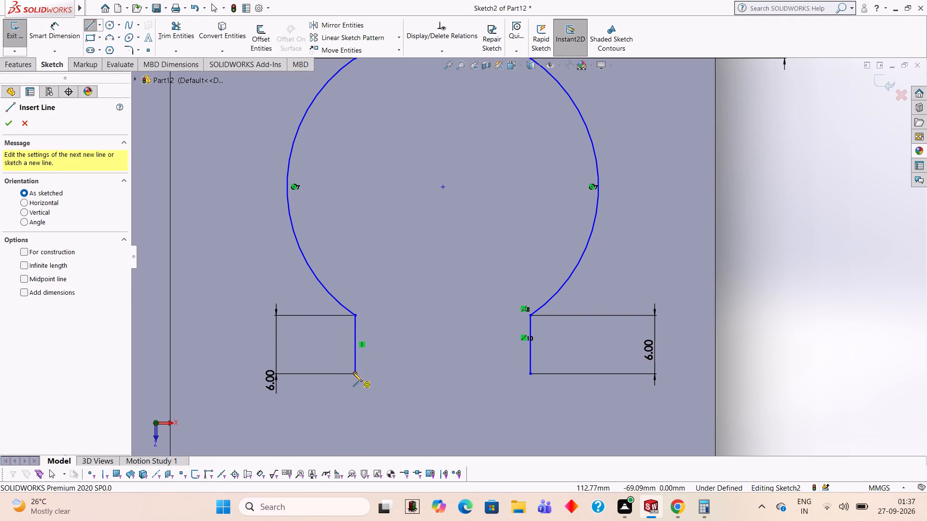
left_click(530, 373)
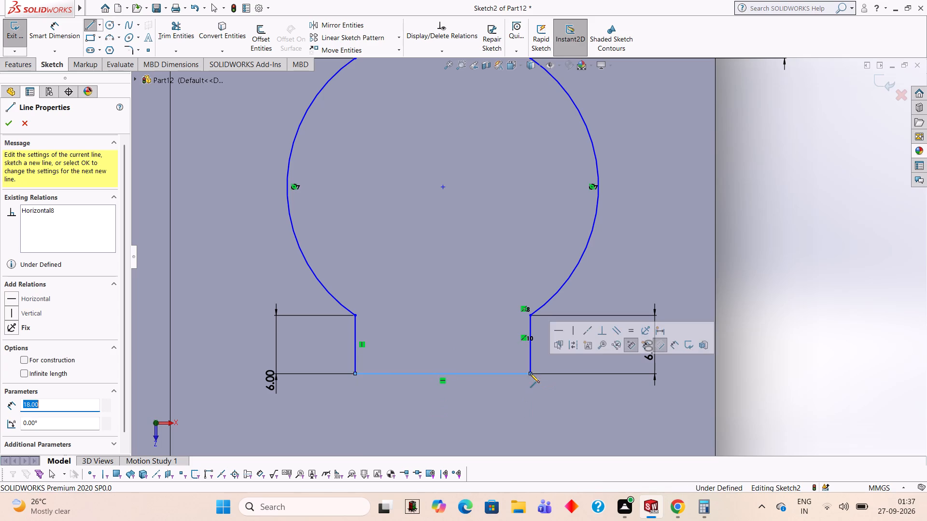
Draw an 18 mm horizontal line joining the free ends of the two upper vertical segments to close the profile.
scroll(530, 373, "up", 3)
scroll(545, 226, "up", 1)
scroll(517, 180, "up", 1)
scroll(490, 111, "down", 4)
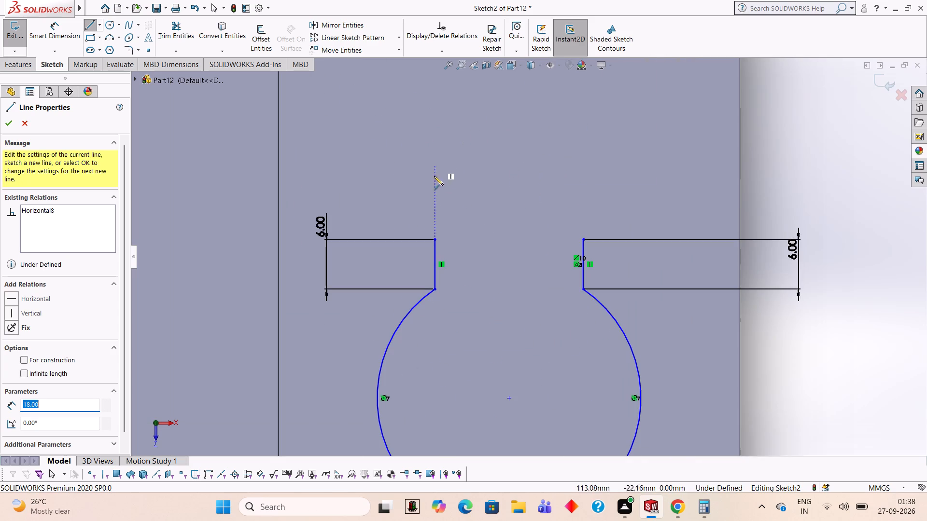
left_click(435, 238)
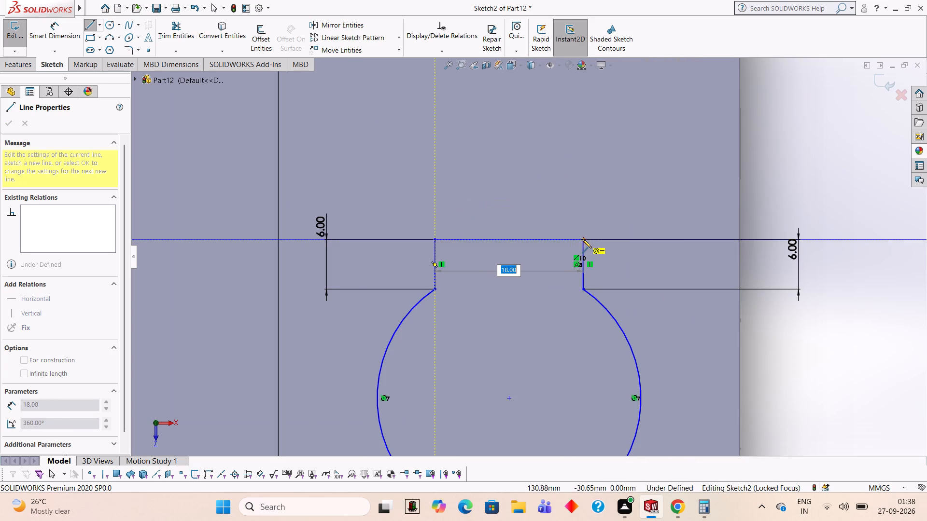
left_click(585, 239)
scroll(594, 278, "up", 4)
scroll(603, 254, "down", 2)
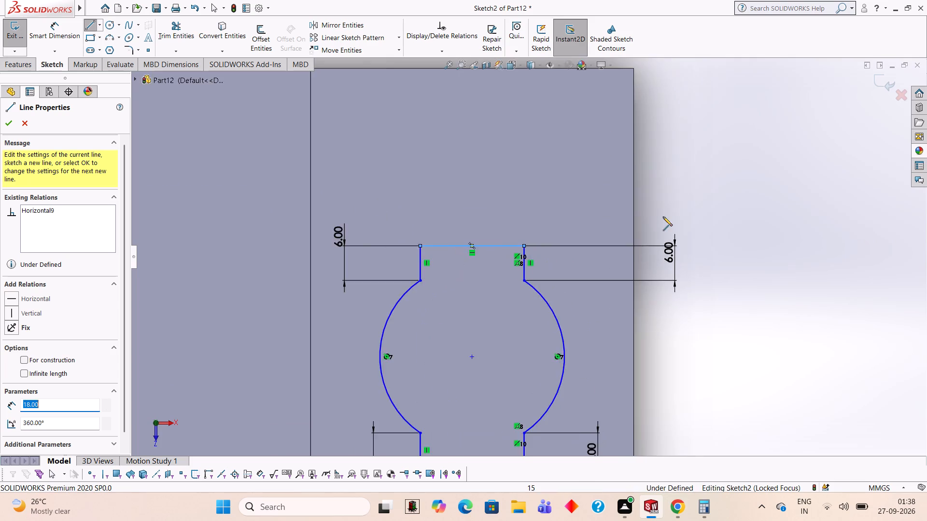
scroll(663, 216, "up", 5)
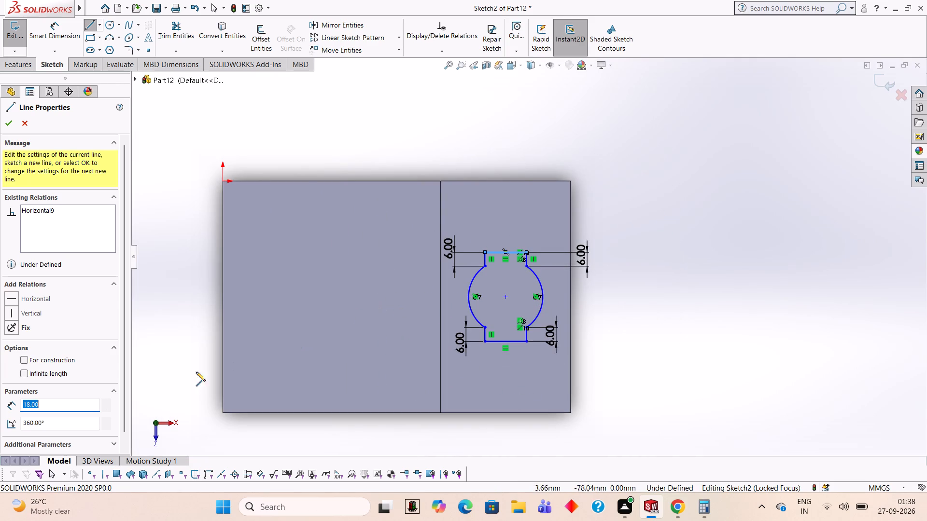
Cut-extrude the closed circular profile blind to a depth of 50 mm into the raised portion of the block.
left_click(20, 68)
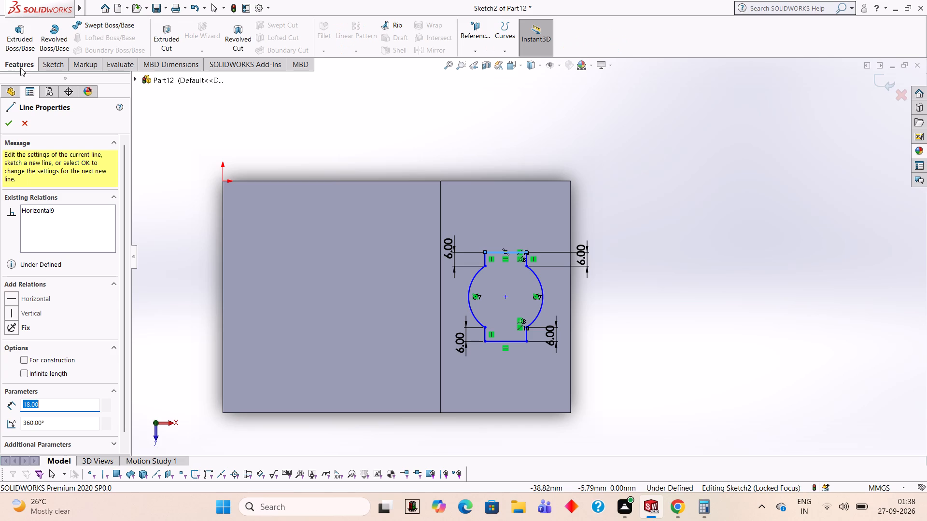
left_click(169, 38)
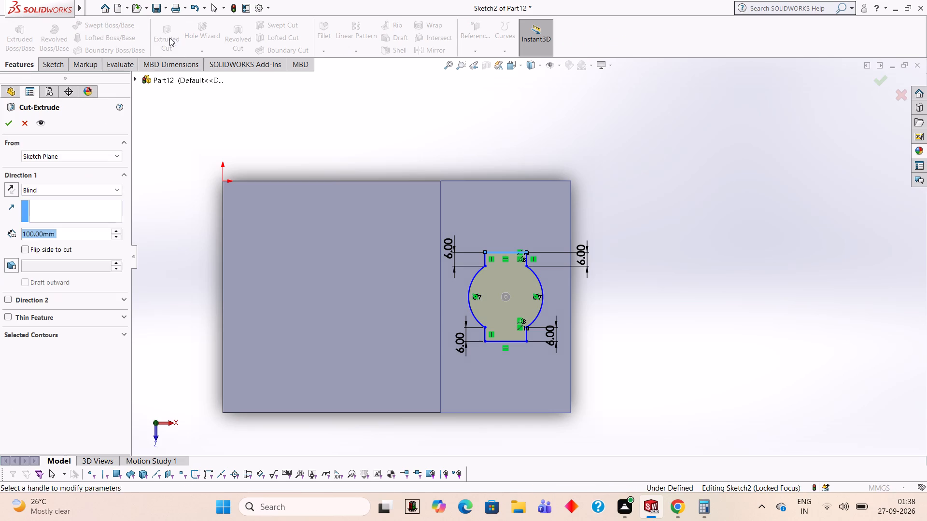
middle_click_drag(634, 285, 662, 140)
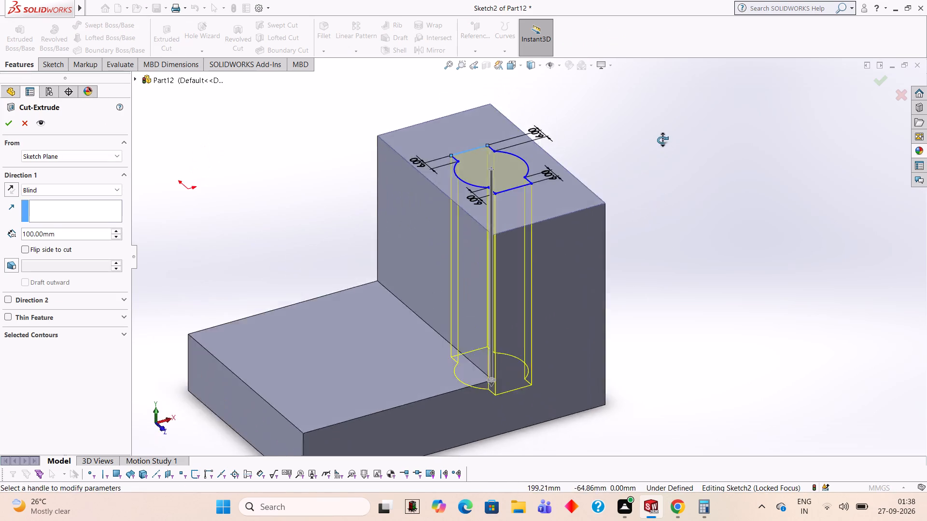
middle_click_drag(662, 140, 634, 123)
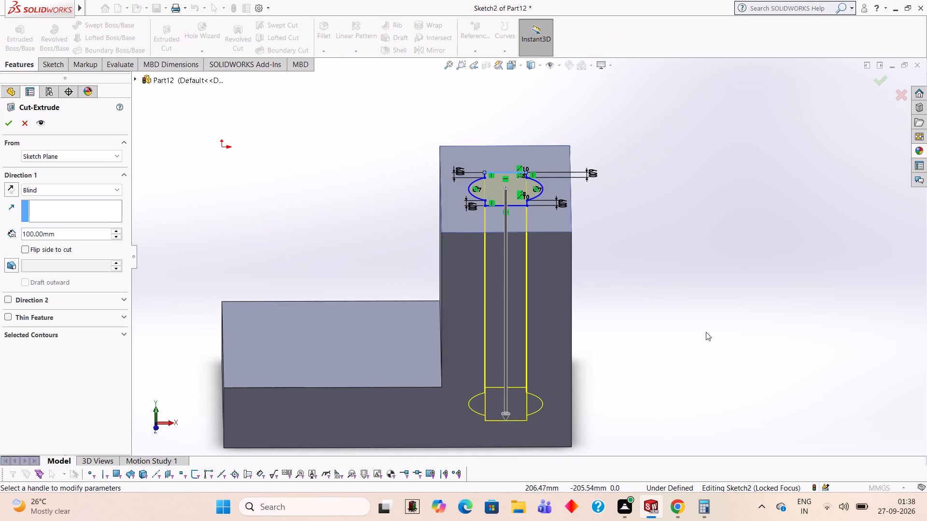
middle_click_drag(707, 337, 716, 325)
left_click(76, 237)
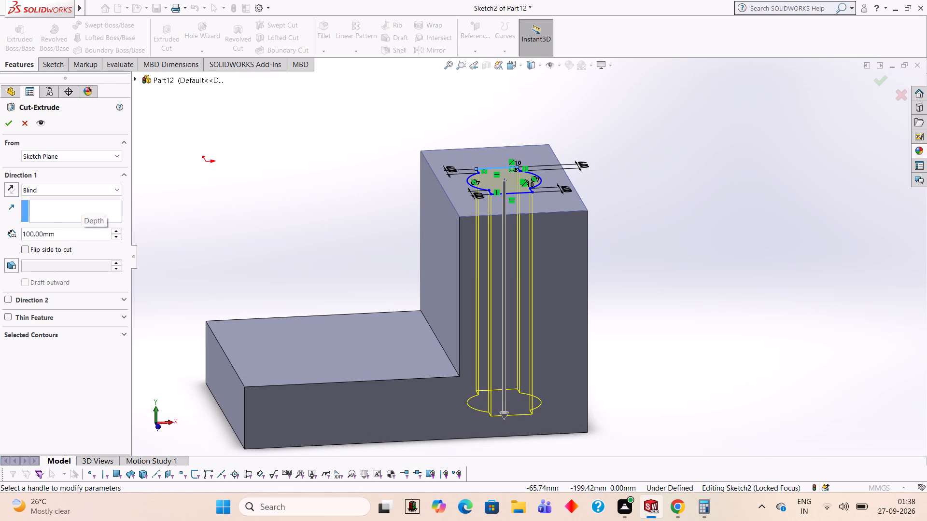
key("BackSpace")
key("BackSpace")
key("BackSpace")
key("BackSpace")
key("BackSpace")
key("BackSpace")
key("BackSpace")
key("BackSpace")
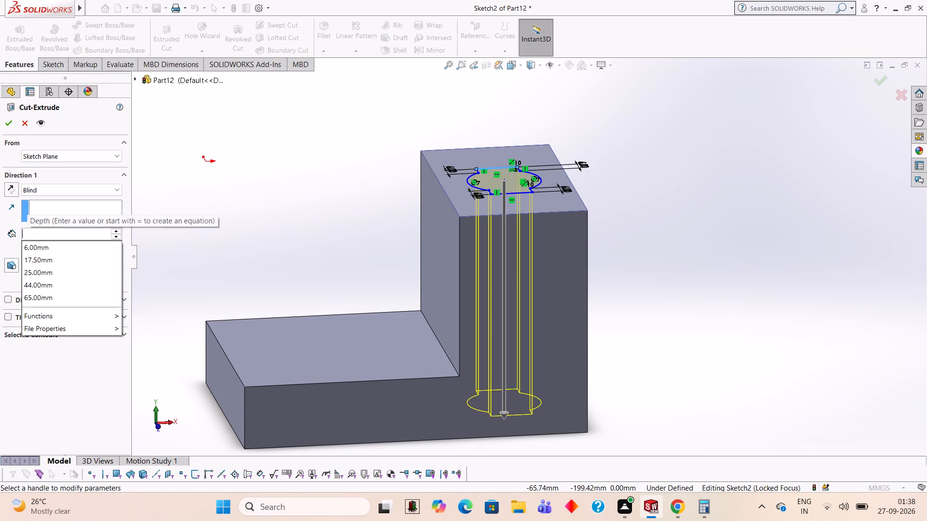
type("50")
key("Return")
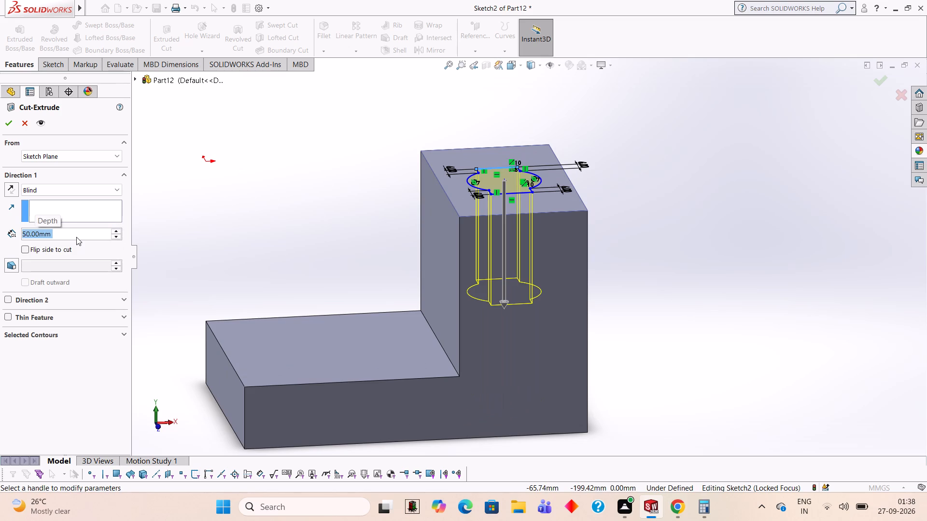
left_click(10, 128)
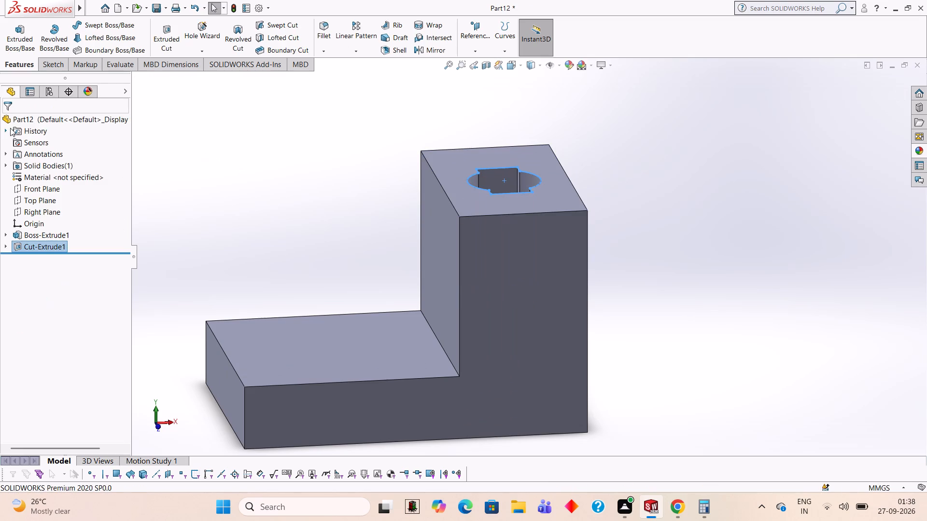
left_click(313, 257)
Start a sketch on the L-shaped side face and draw a 48 mm vertical line up from the inner corner.
middle_click_drag(309, 242, 340, 274)
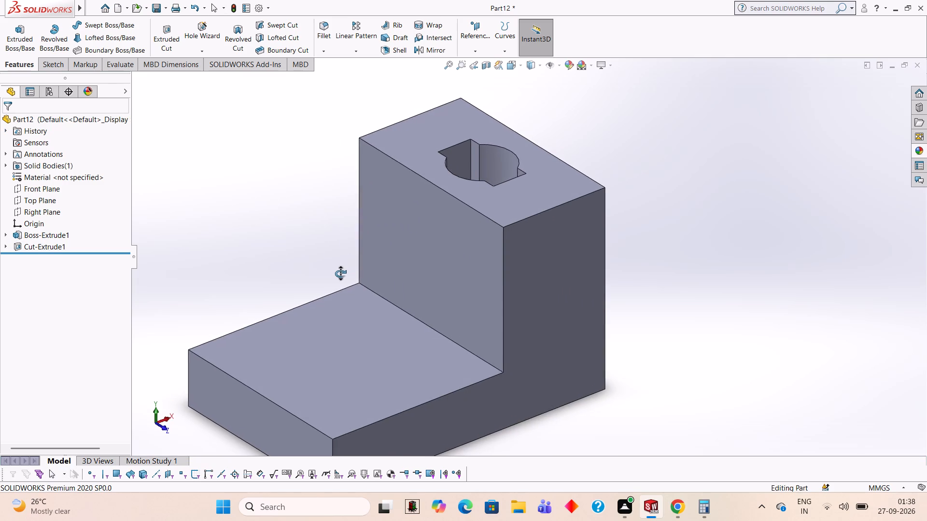
middle_click_drag(340, 274, 343, 275)
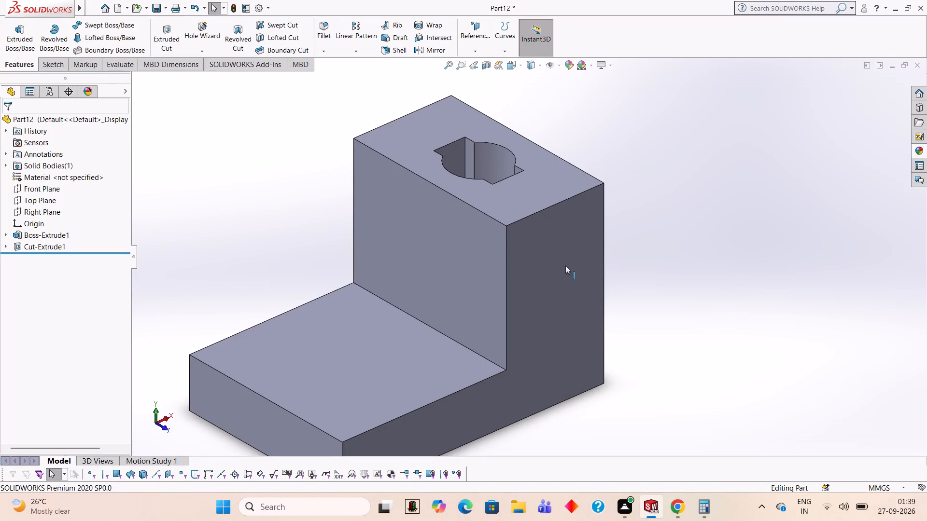
left_click(582, 267)
left_click(625, 237)
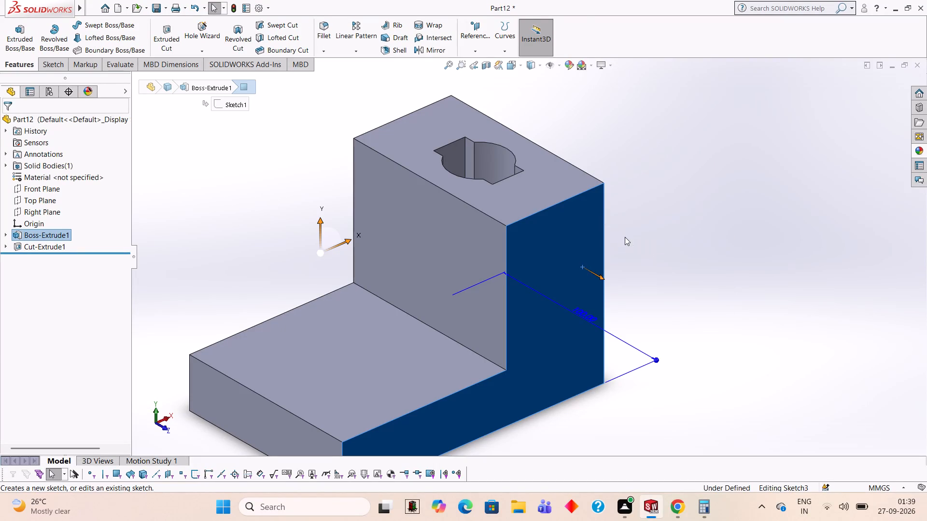
key("ctrl+8")
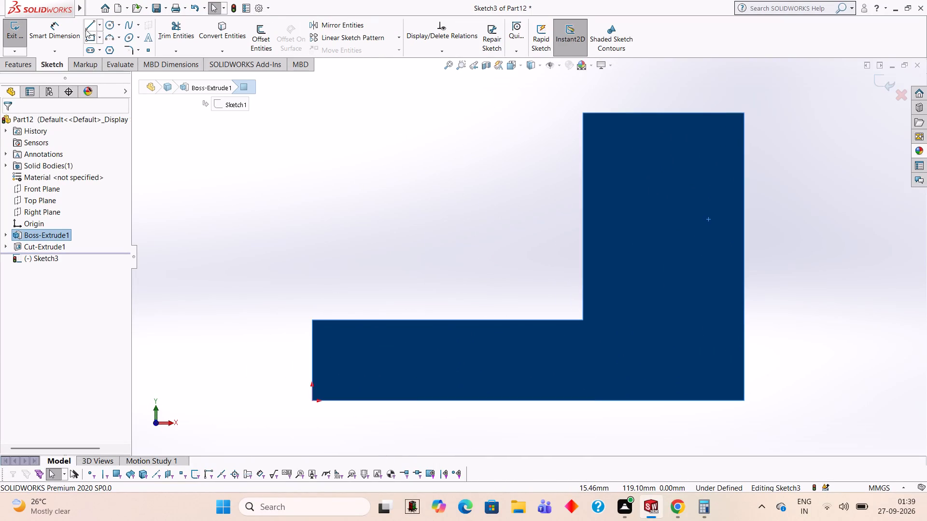
left_click(90, 24)
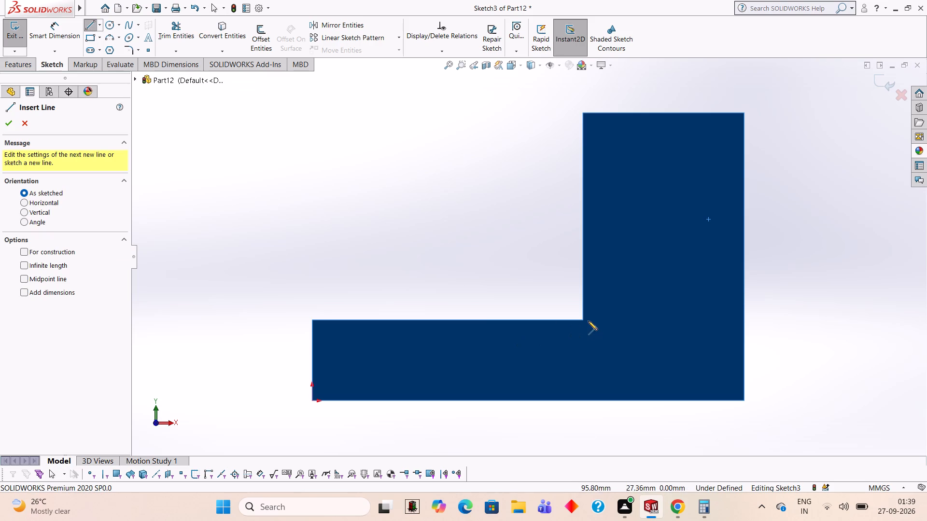
left_click(582, 318)
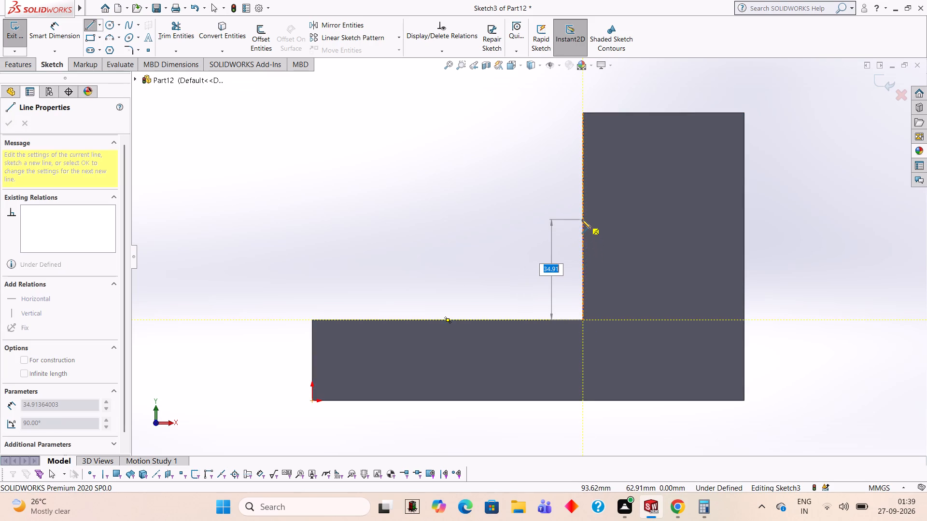
type("48")
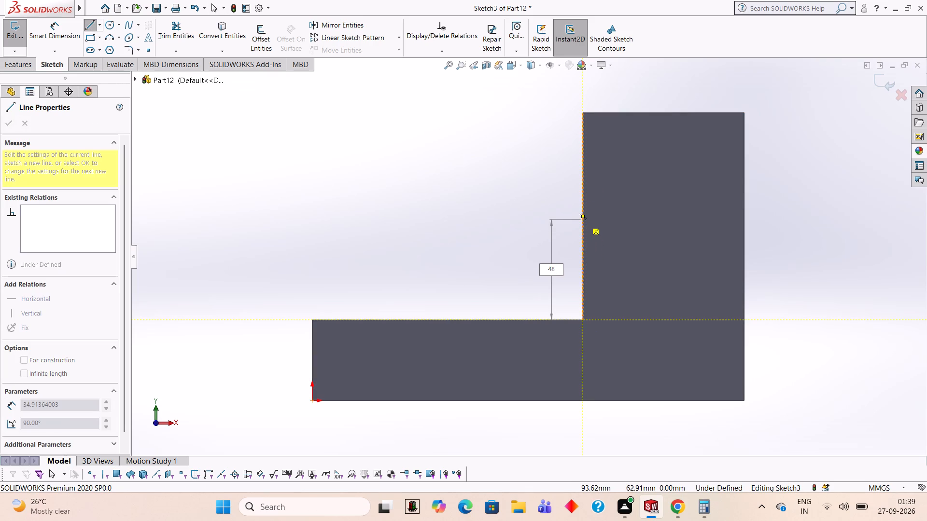
key("Return")
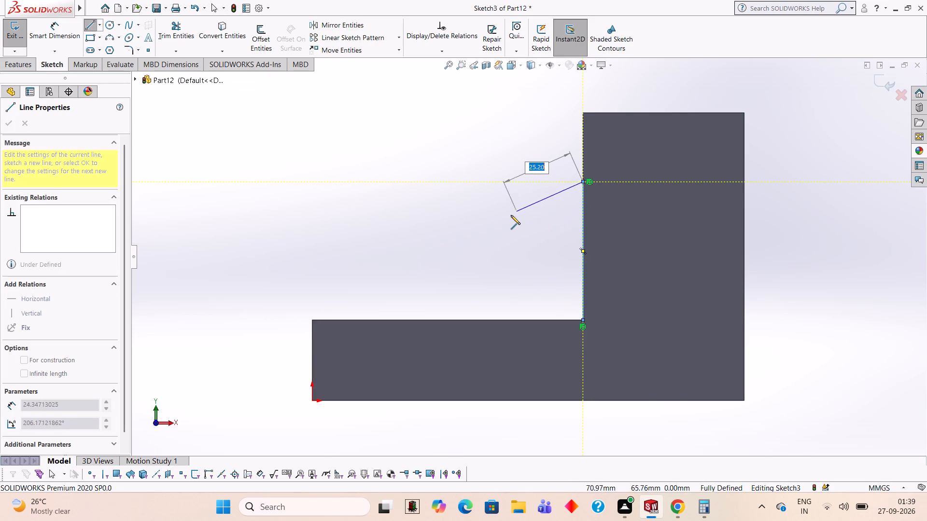
key("Escape")
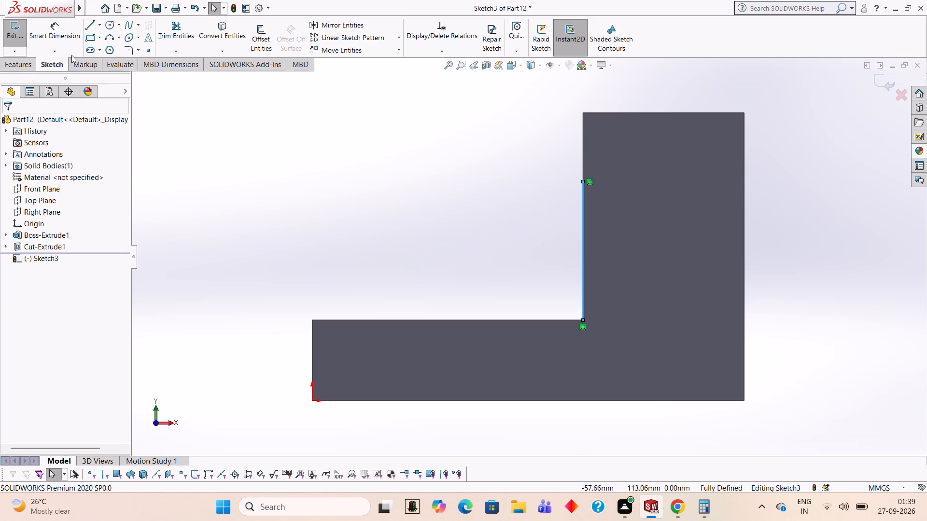
Complete the rib triangle with a 38 mm horizontal line from the inner corner and a sloping line to the vertical line's upper end.
left_click(93, 27)
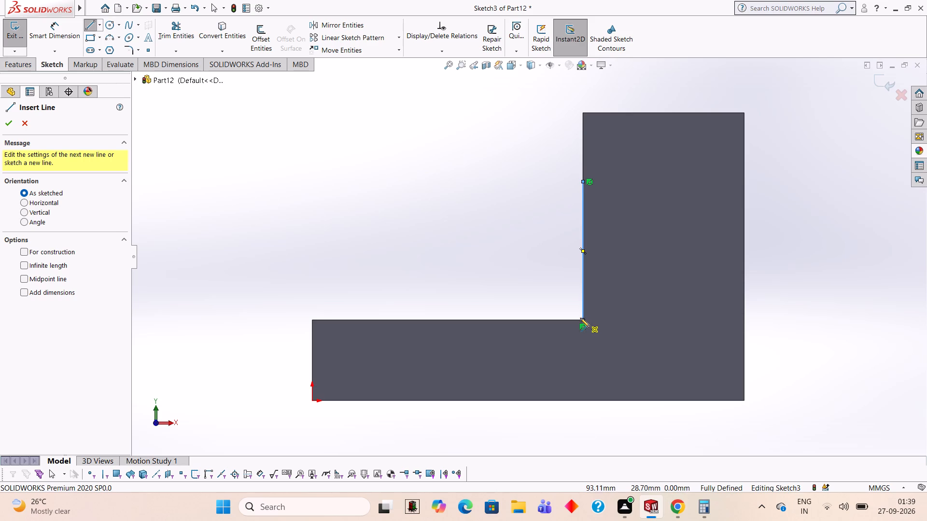
left_click(583, 320)
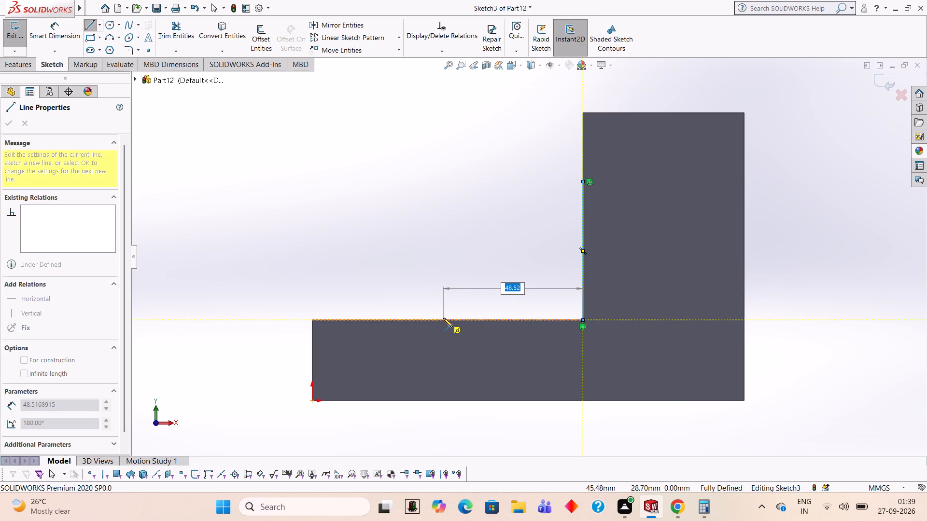
type("38")
key("Return")
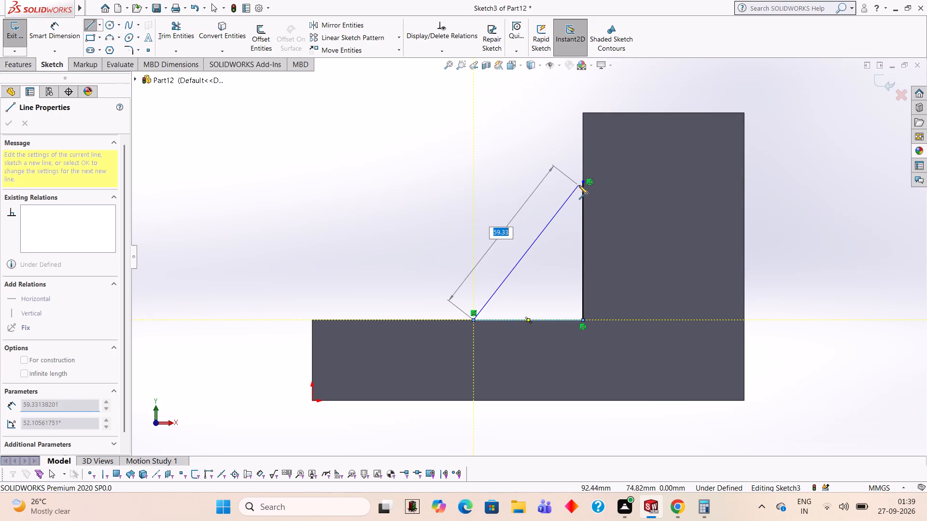
left_click(581, 181)
key("Escape")
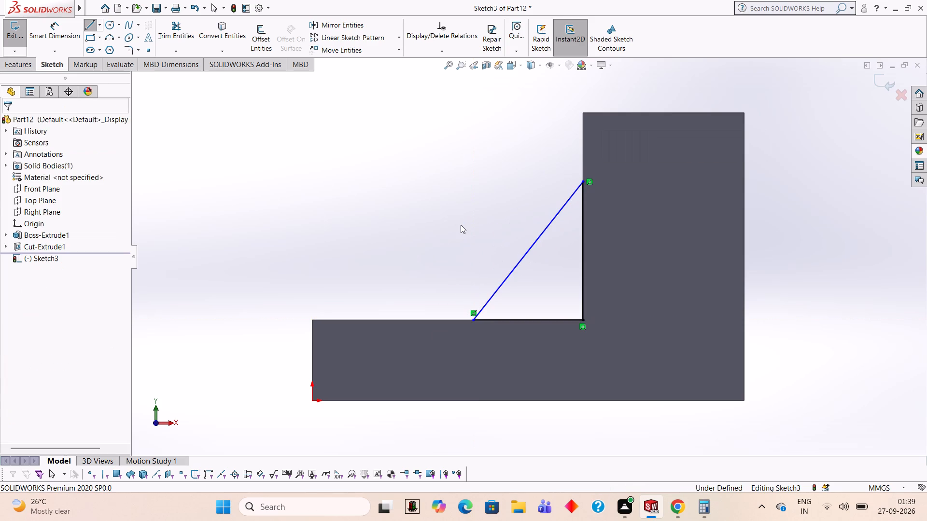
Boss-extrude the triangular rib sketch blind to 60 mm in the reversed direction, across the step of the block.
middle_click_drag(433, 209, 426, 342)
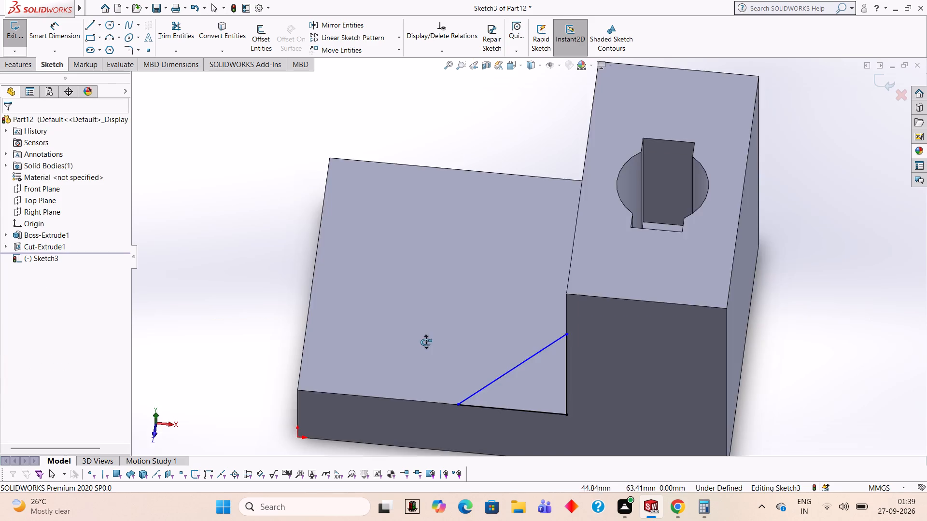
middle_click_drag(426, 342, 436, 305)
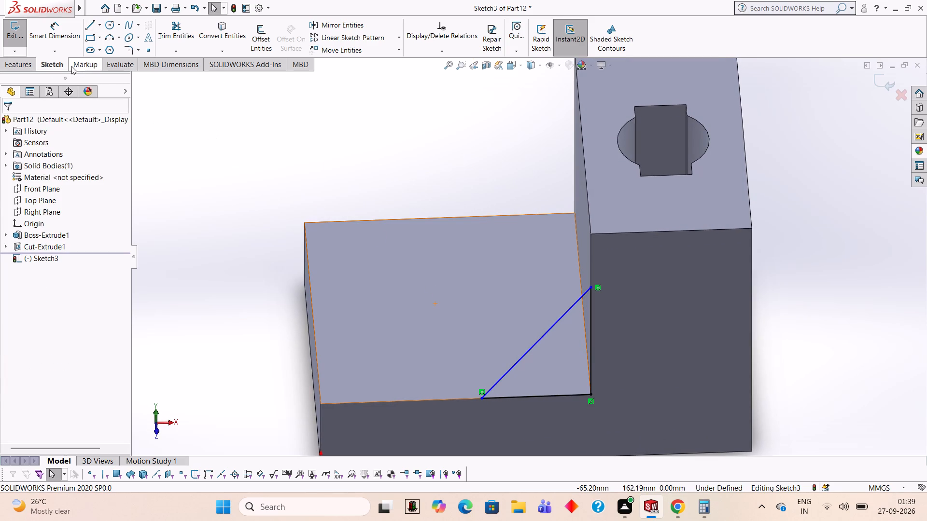
left_click(30, 66)
left_click(19, 37)
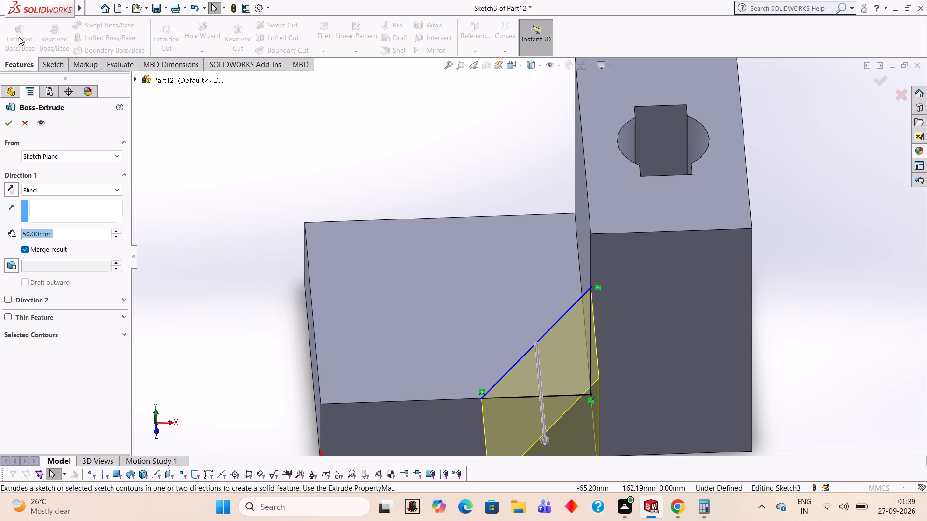
left_click(14, 186)
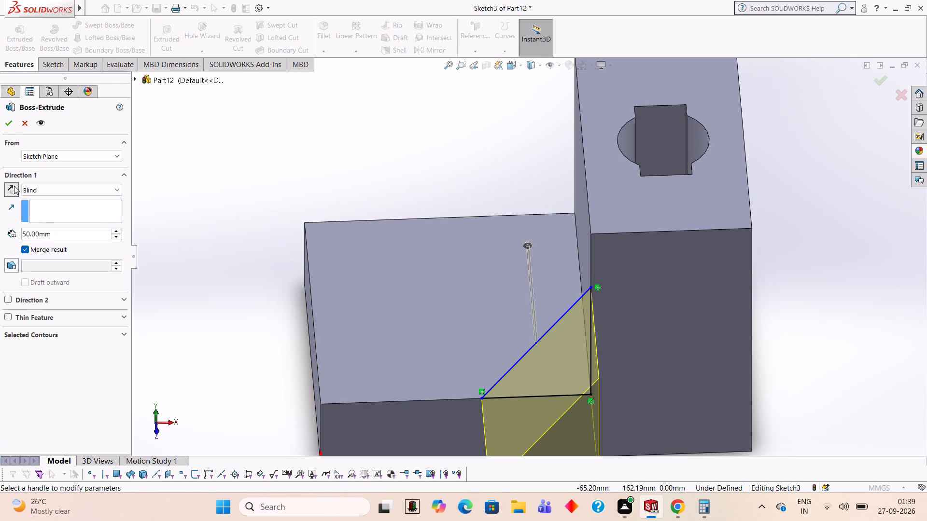
middle_click_drag(203, 190, 302, 225)
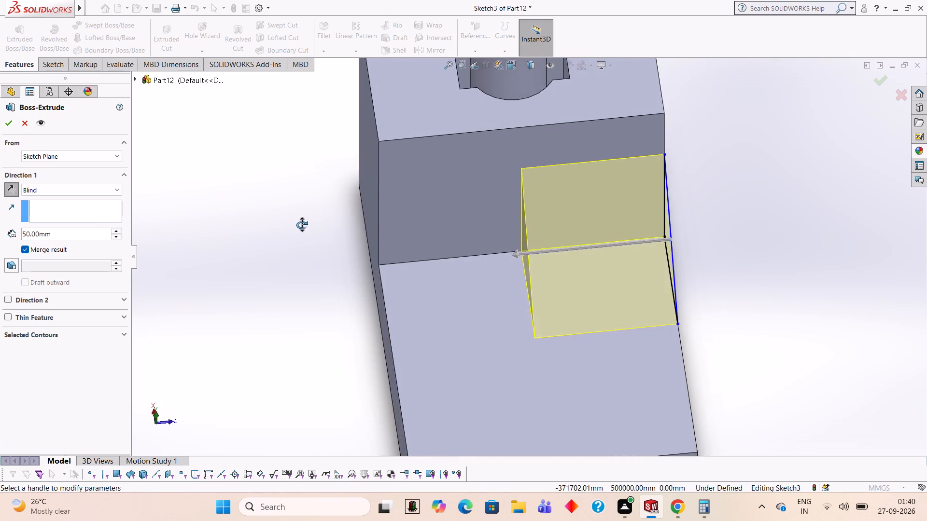
middle_click_drag(302, 225, 284, 215)
left_click(85, 234)
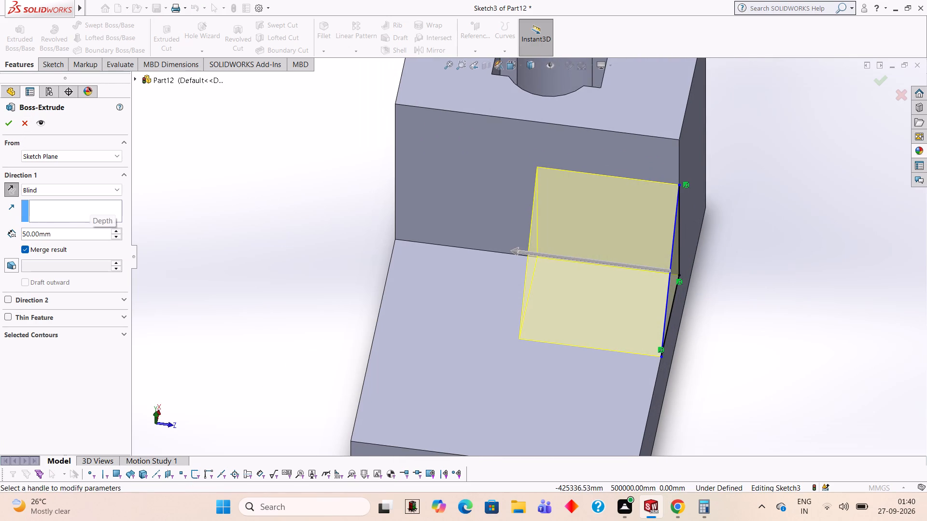
key("BackSpace")
key("BackSpace")
key("BackSpace")
key("BackSpace")
key("BackSpace")
key("BackSpace")
key("BackSpace")
type("60")
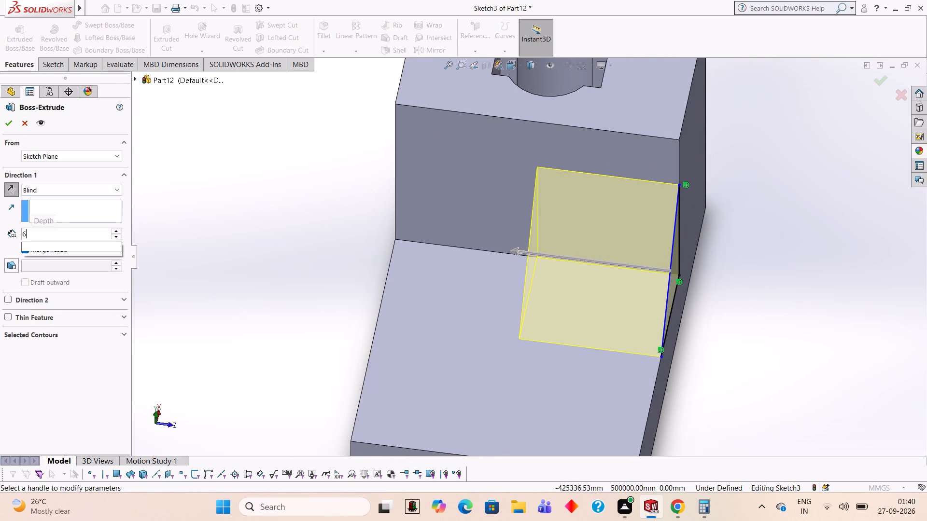
key("Return")
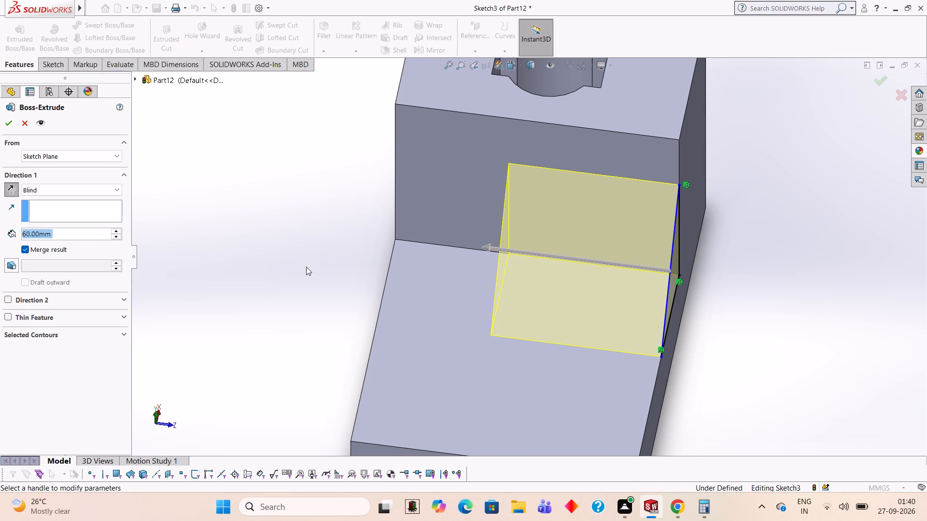
middle_click_drag(306, 267, 316, 258)
scroll(313, 249, "up", 1)
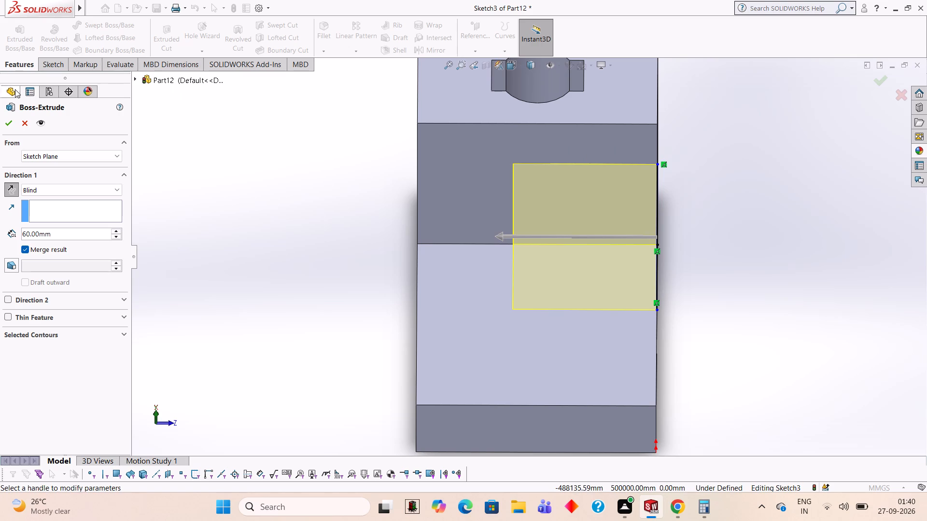
left_click(12, 119)
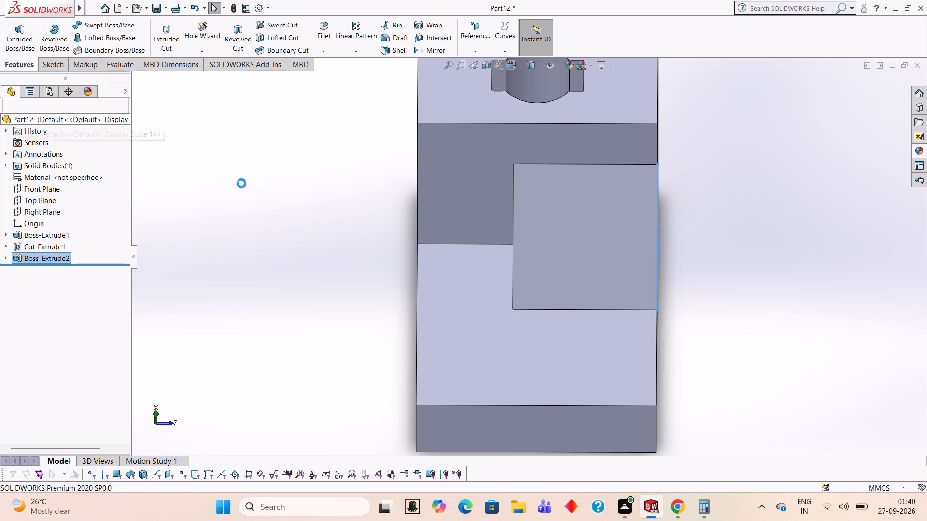
left_click(336, 204)
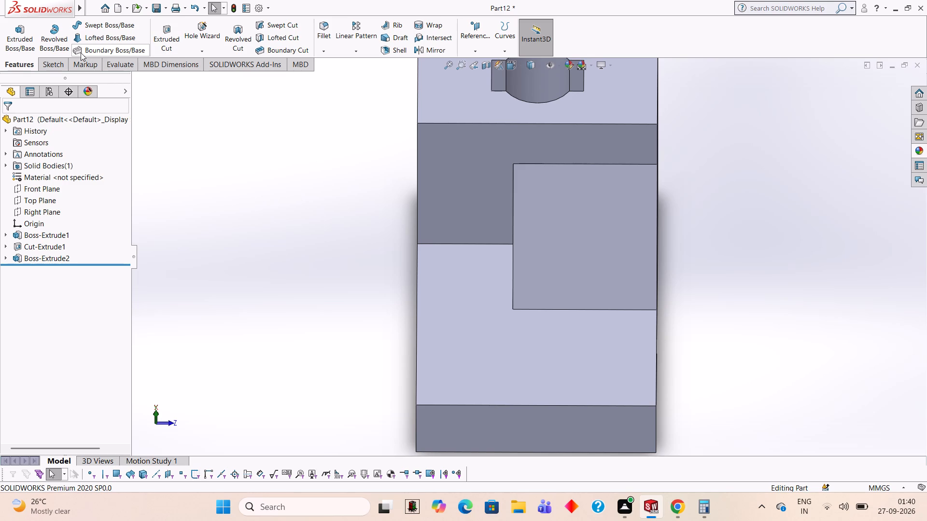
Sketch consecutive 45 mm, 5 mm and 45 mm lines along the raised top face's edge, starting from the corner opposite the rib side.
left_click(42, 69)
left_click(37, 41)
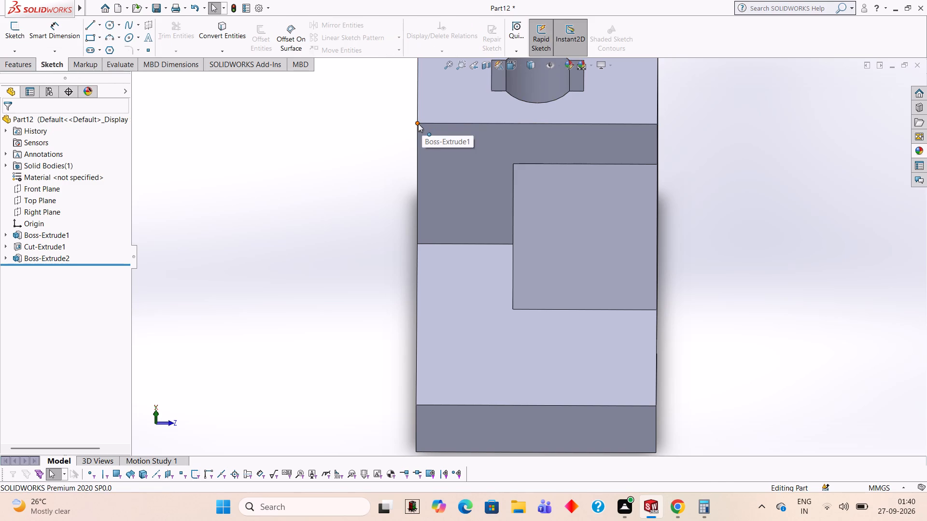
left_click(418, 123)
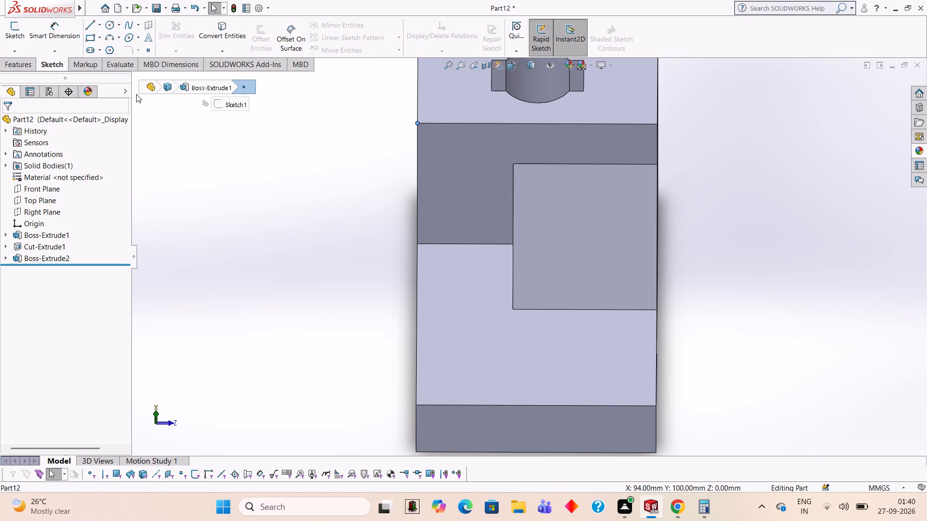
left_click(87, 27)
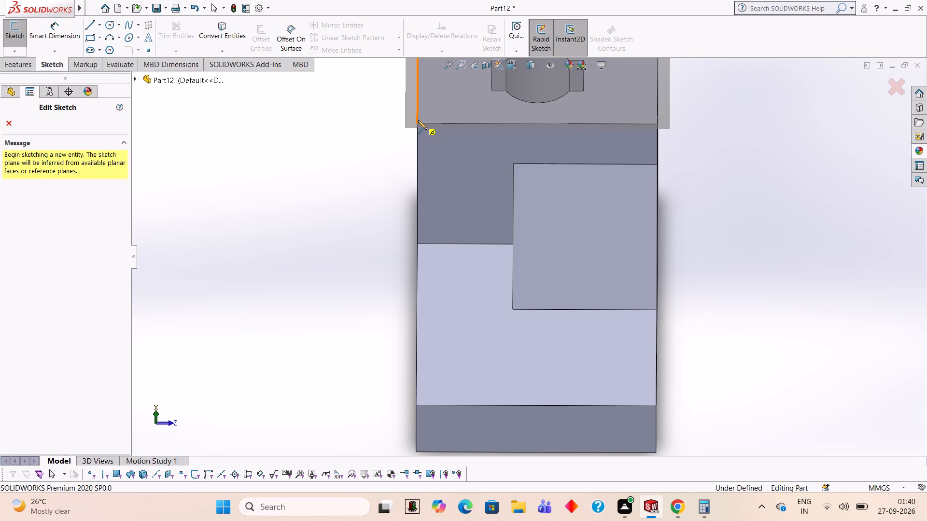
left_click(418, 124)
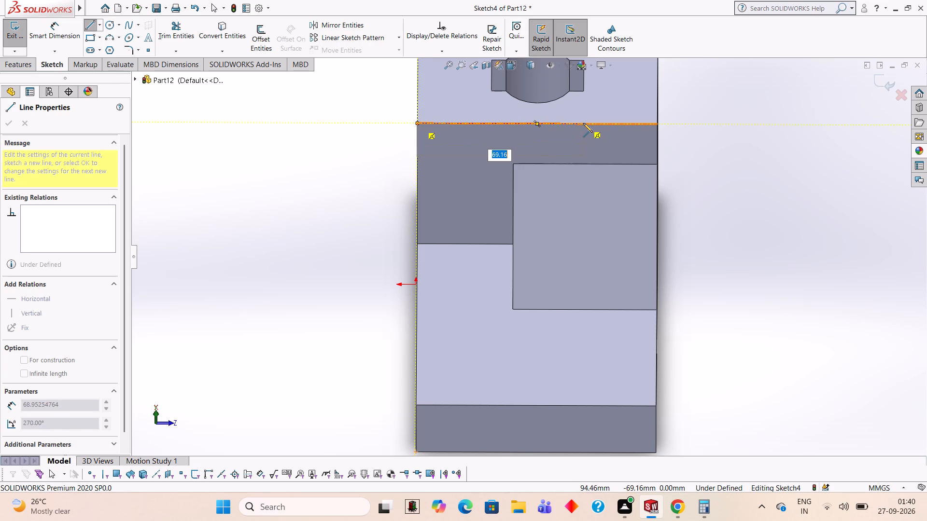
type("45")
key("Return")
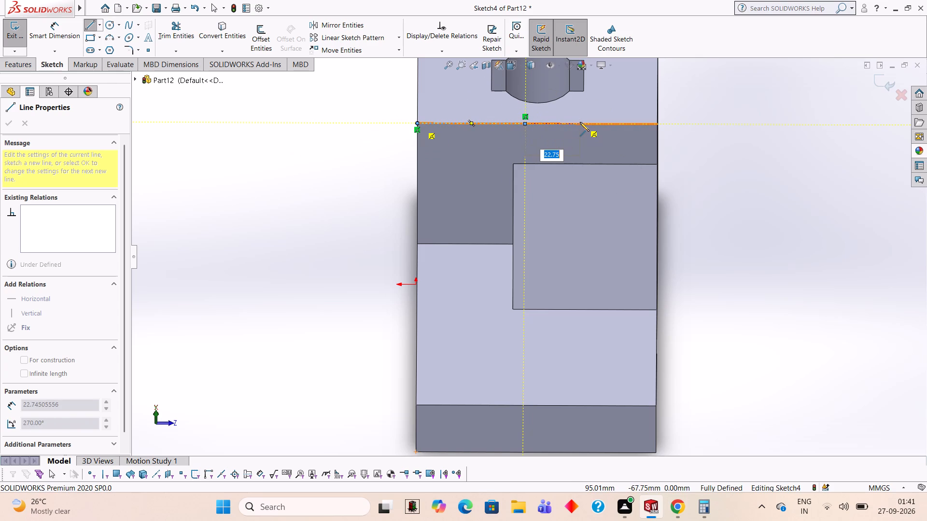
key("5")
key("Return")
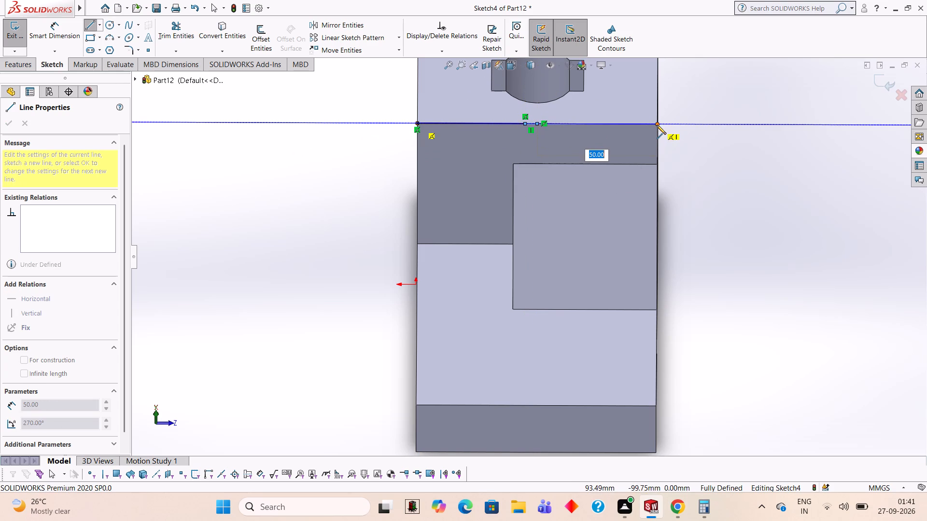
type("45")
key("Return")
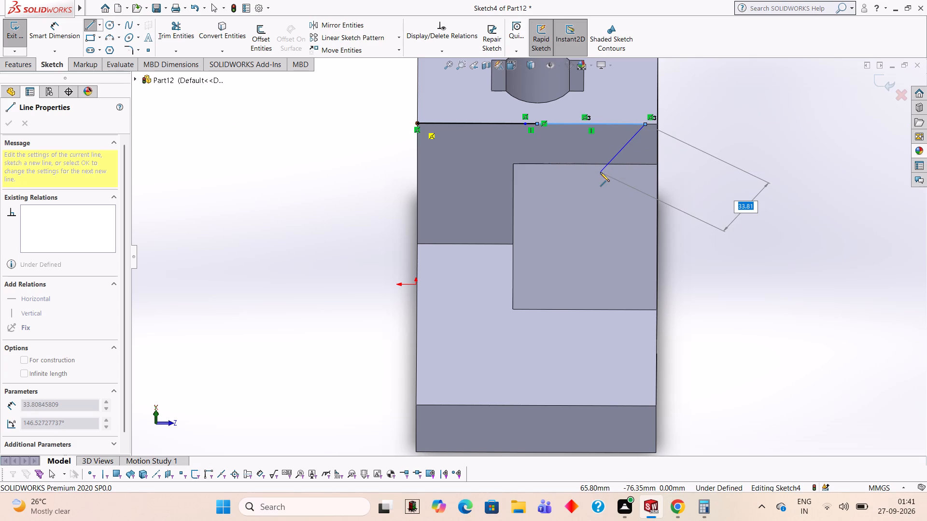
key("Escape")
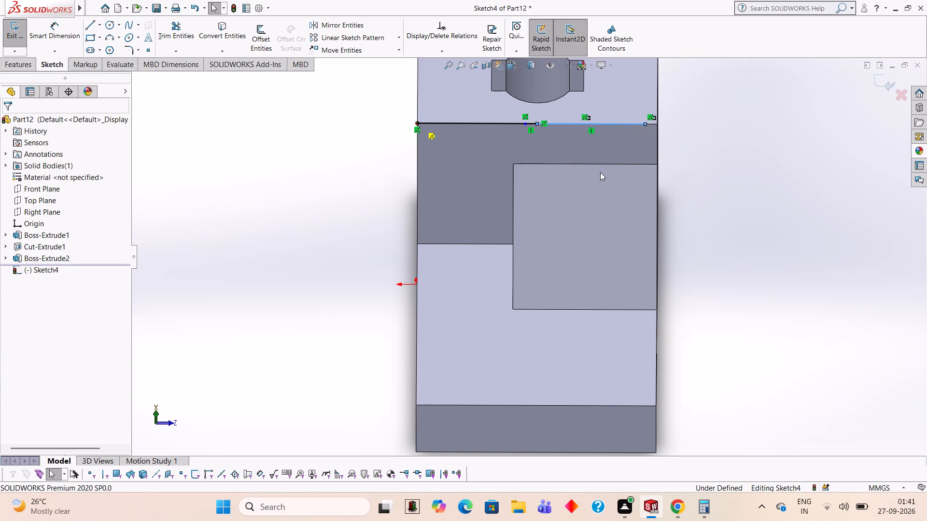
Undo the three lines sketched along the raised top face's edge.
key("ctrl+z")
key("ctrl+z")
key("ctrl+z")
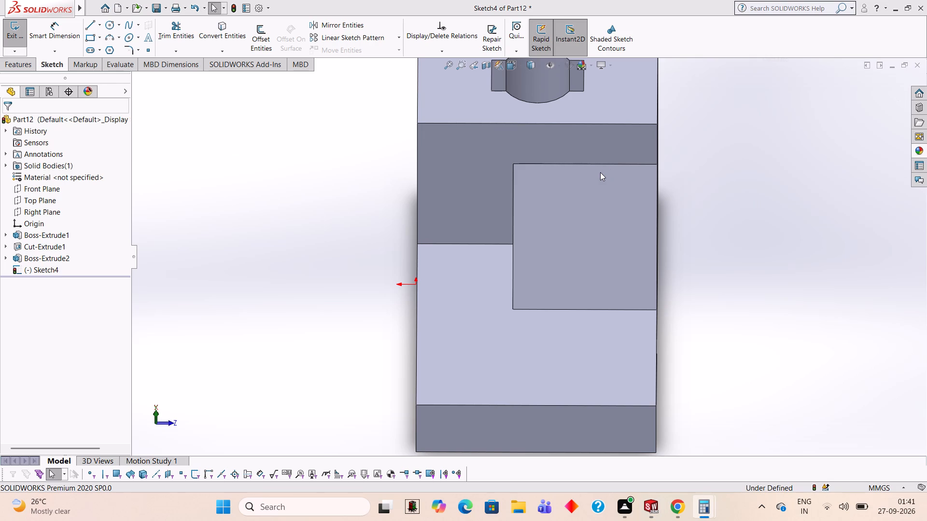
Calculate 100 - 12 in Calculator and close it.
type("100")
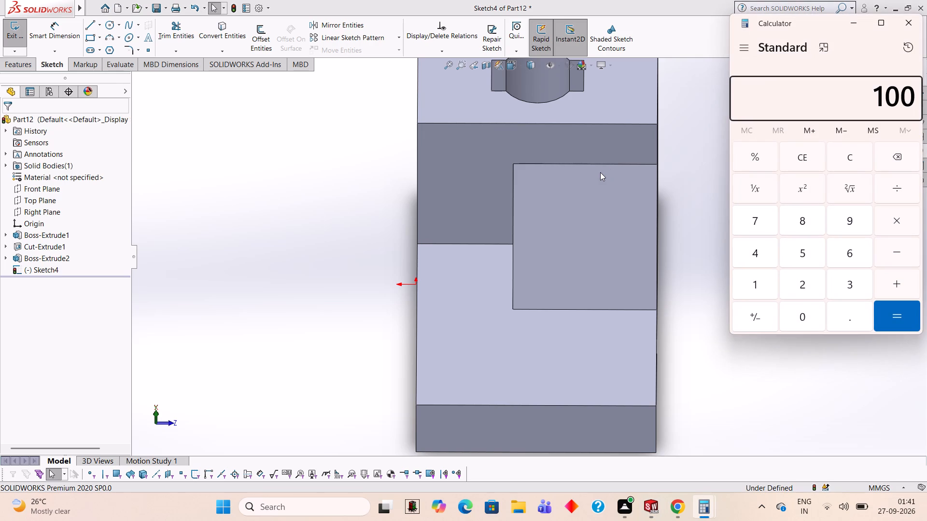
type("-12")
key("Return")
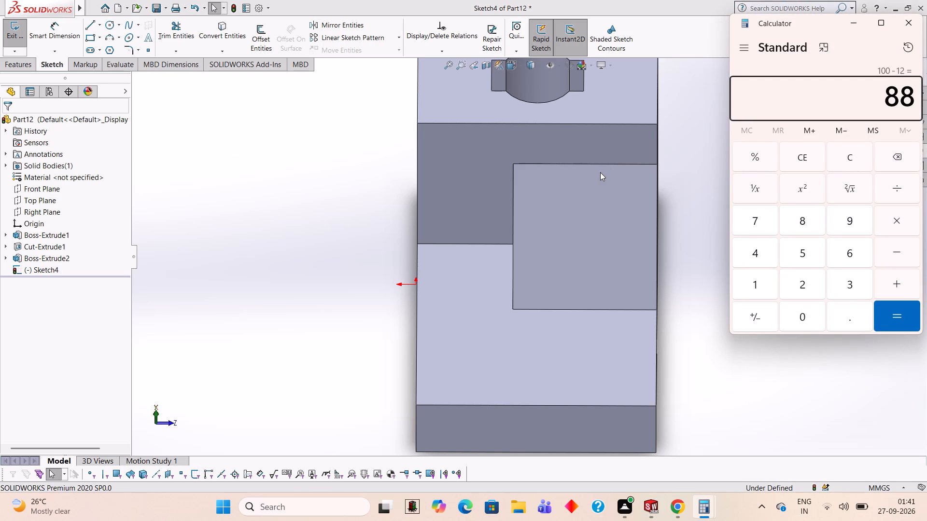
left_click(917, 27)
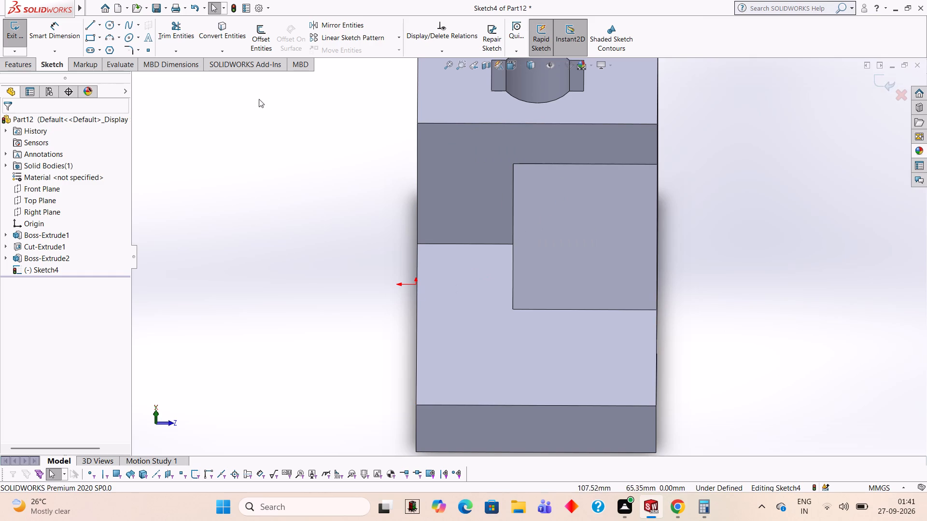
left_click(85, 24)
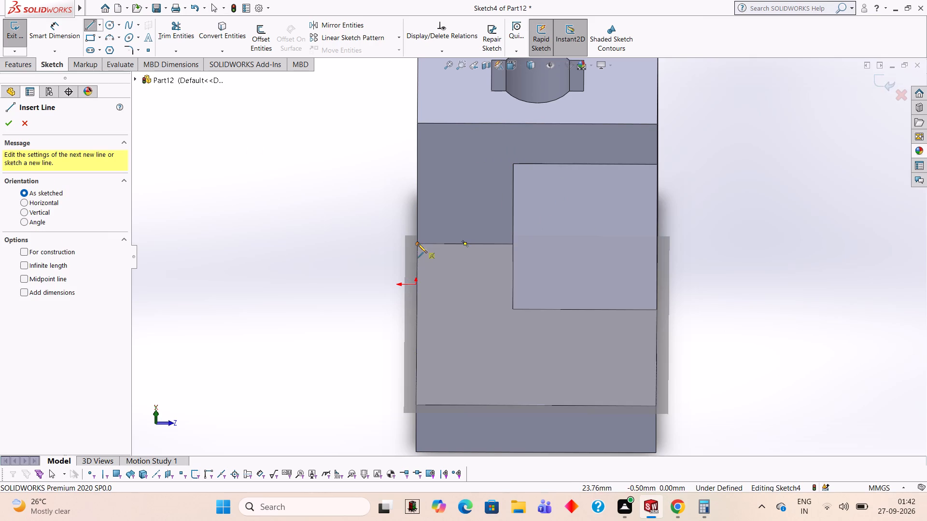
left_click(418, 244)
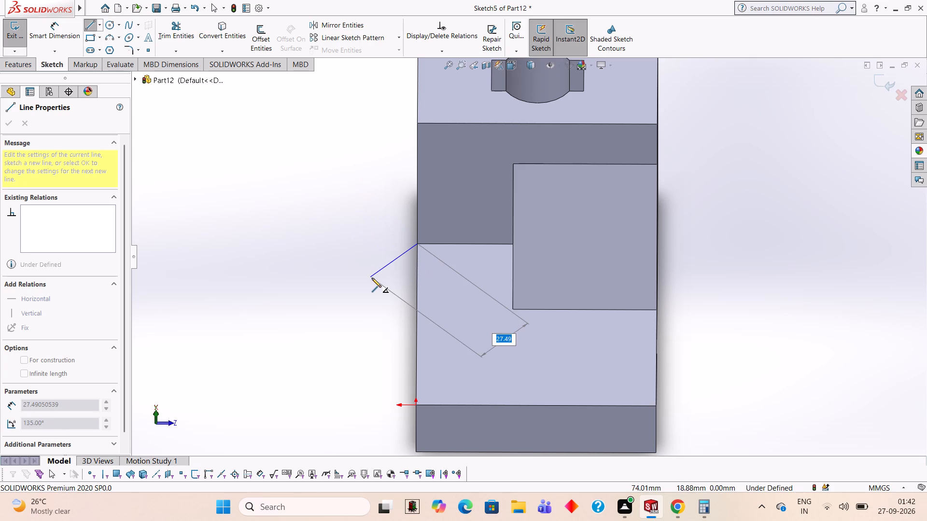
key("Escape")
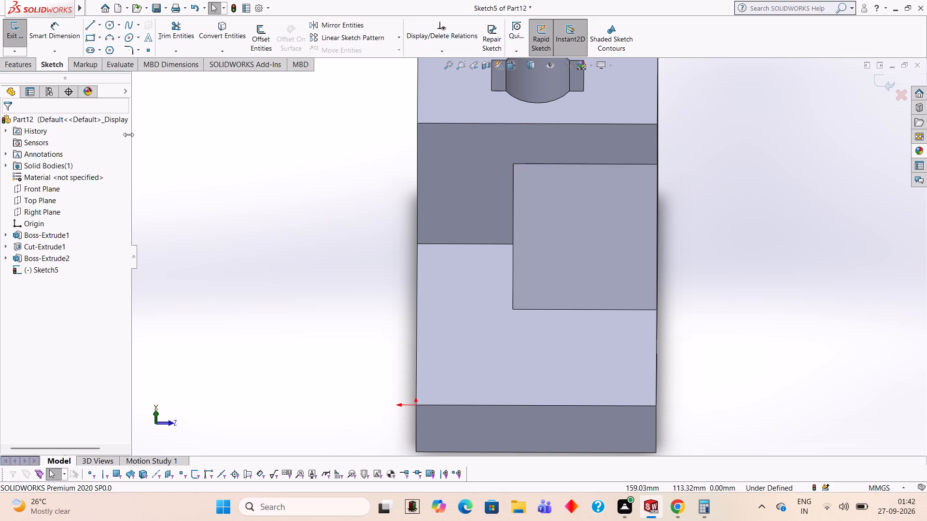
Start a sketch on the rib's sloping face and draw a 44 mm line along its upper edge from the block's outer side.
left_click(94, 27)
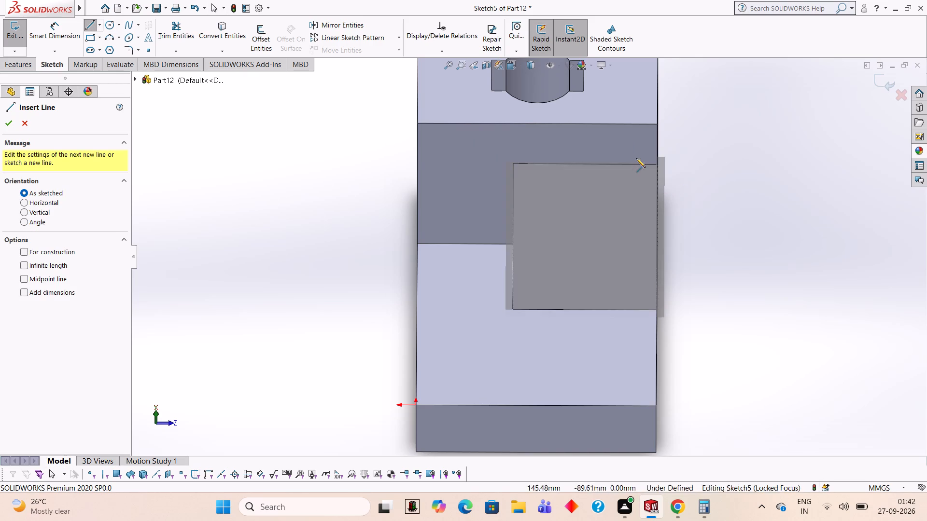
left_click(659, 165)
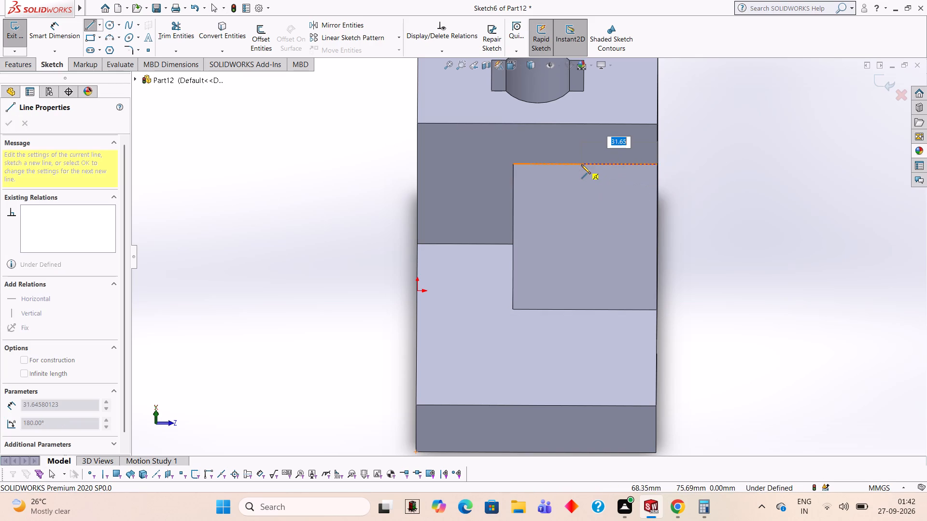
type("44")
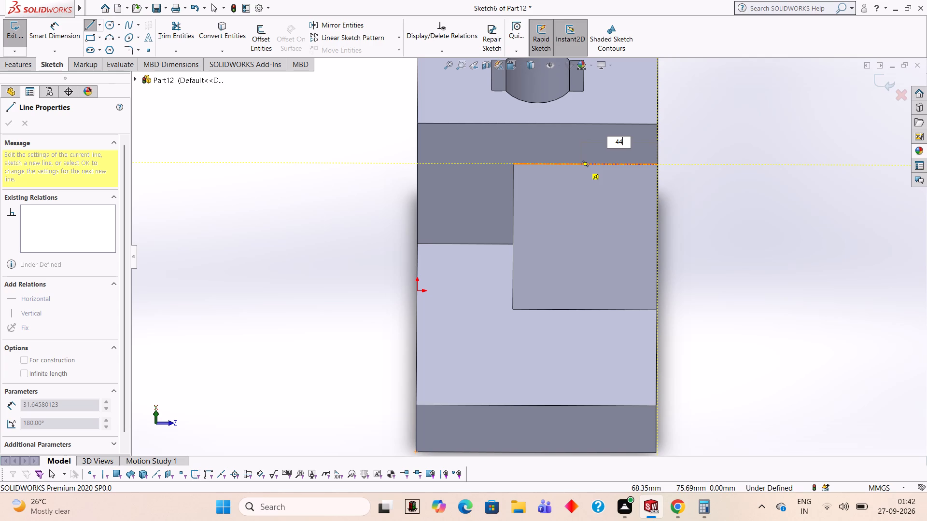
key("Return")
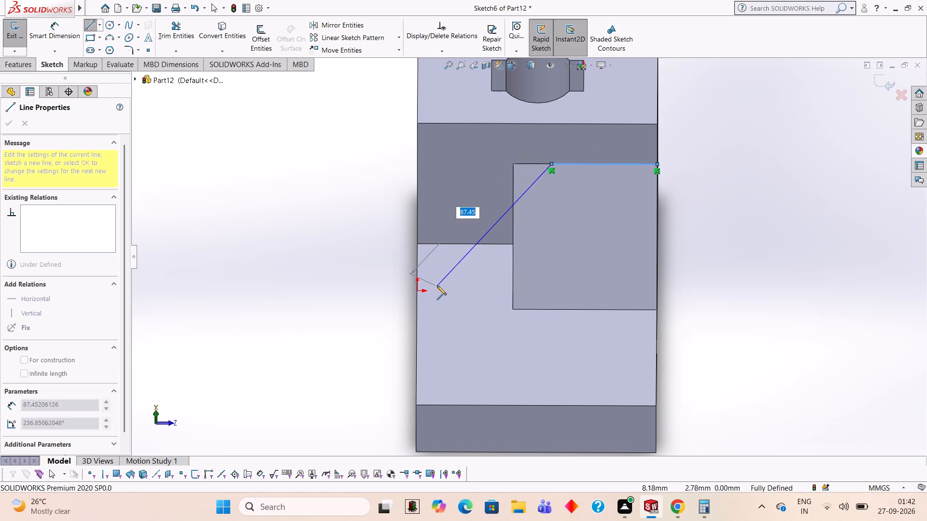
key("Escape")
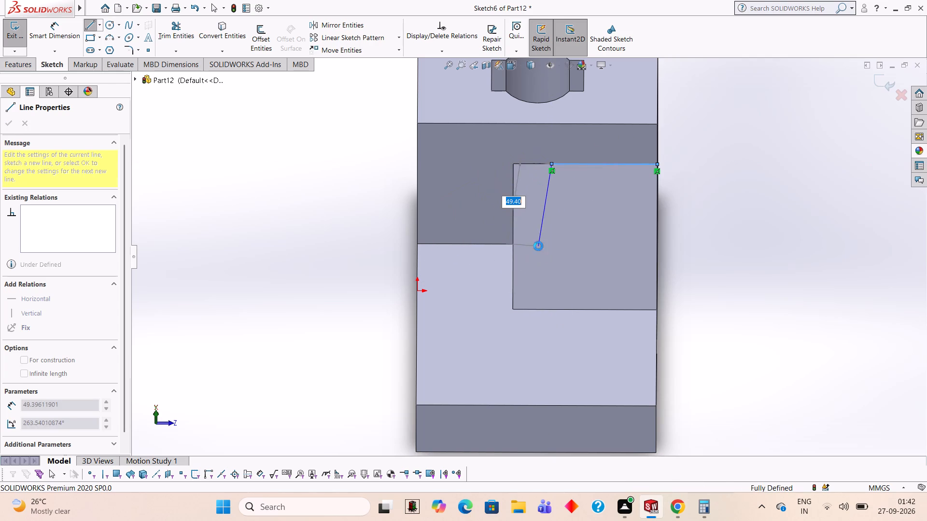
left_click(260, 105)
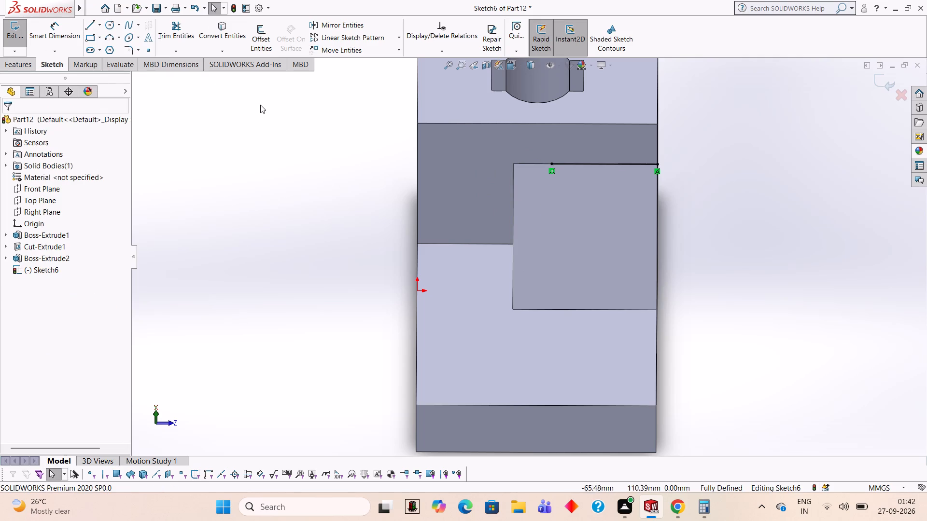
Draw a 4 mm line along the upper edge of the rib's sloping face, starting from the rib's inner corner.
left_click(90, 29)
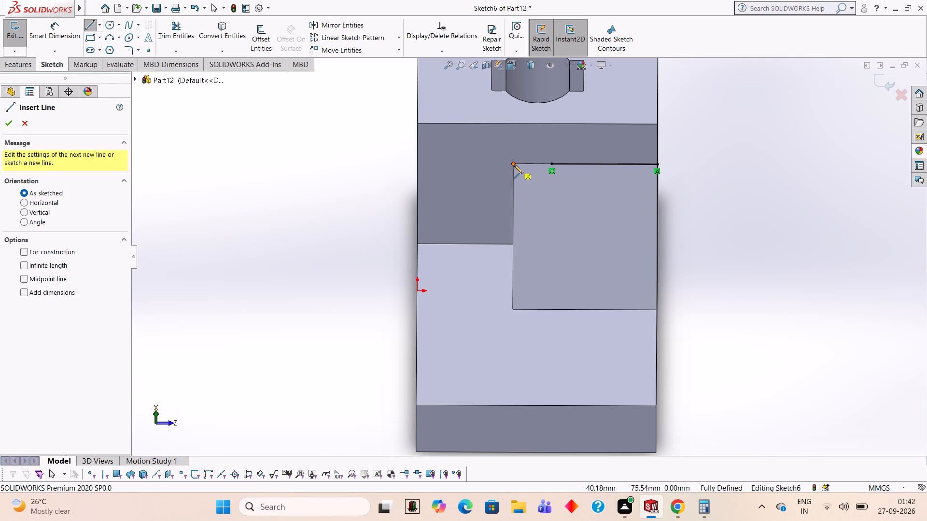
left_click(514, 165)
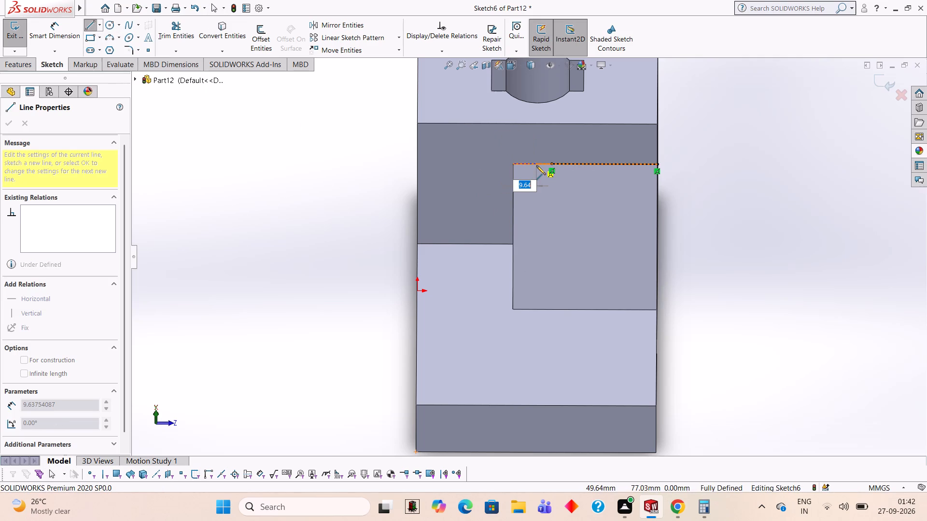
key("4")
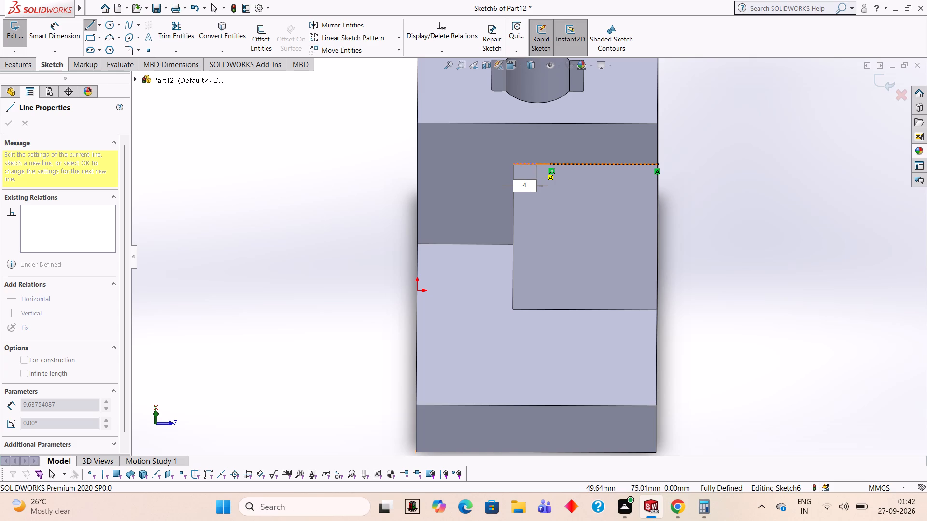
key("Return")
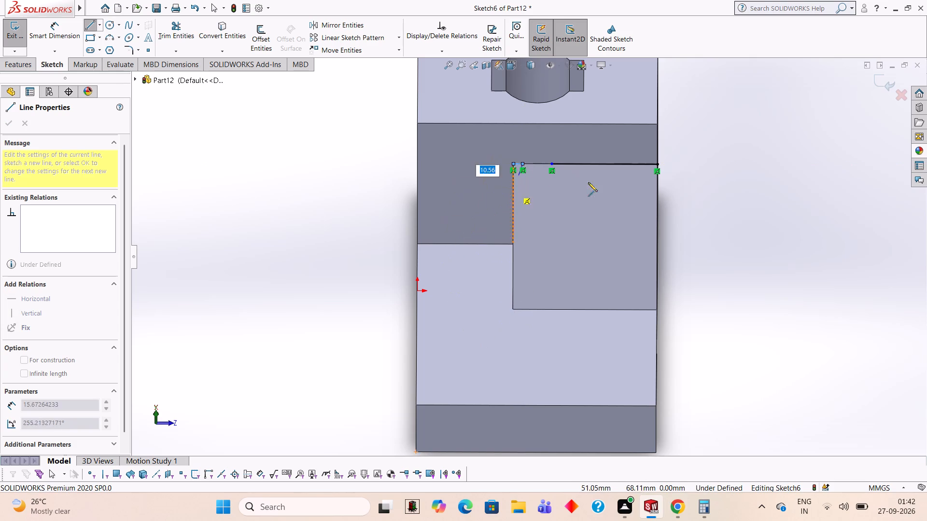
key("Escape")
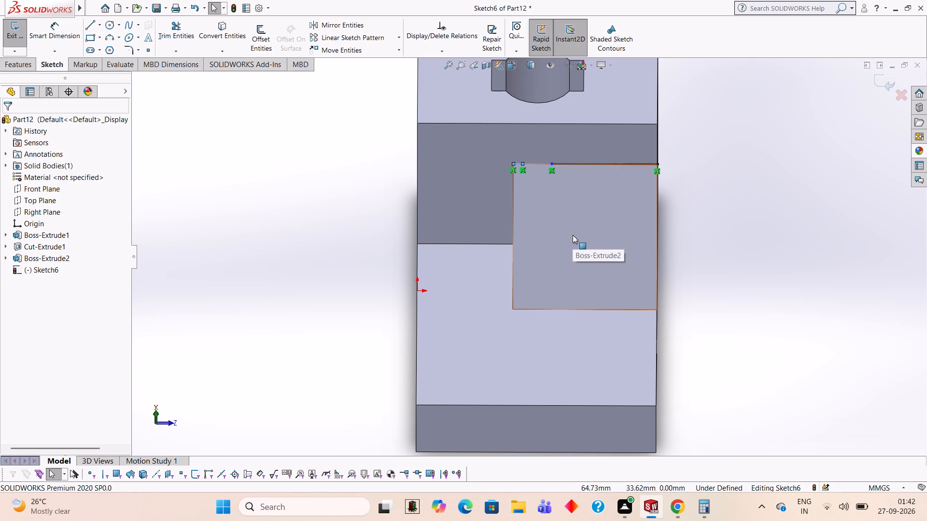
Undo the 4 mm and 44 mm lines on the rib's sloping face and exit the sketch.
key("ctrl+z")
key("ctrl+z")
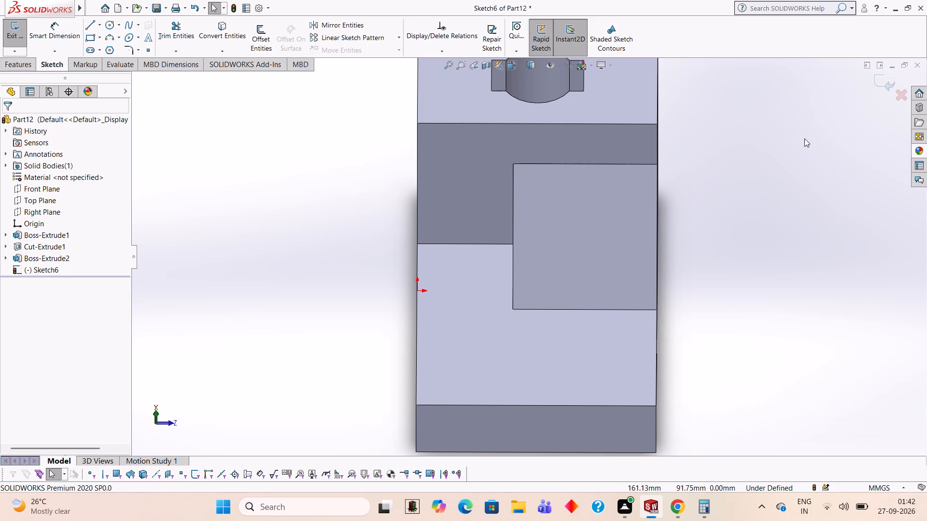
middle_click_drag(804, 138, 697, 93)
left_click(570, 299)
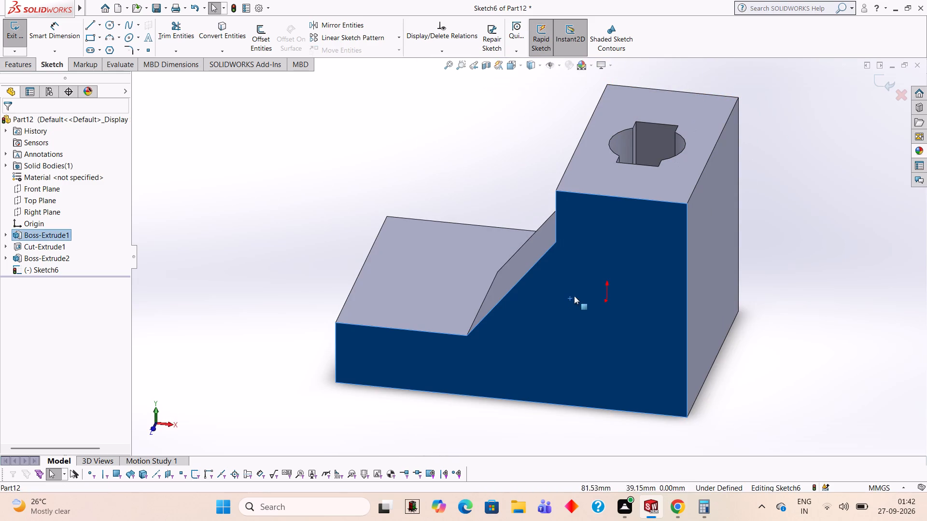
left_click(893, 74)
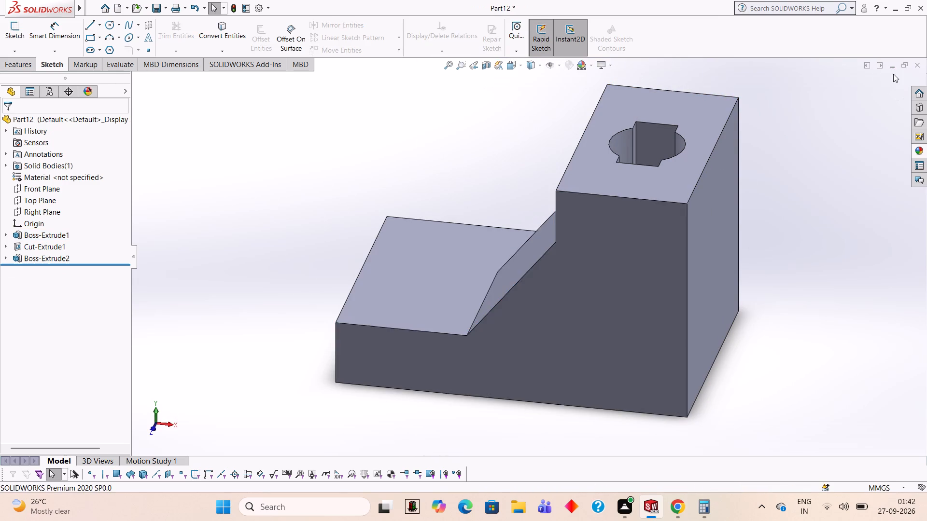
Sketch a closed right triangle over the rib profile on the block's side face flush with the rib, 48 mm high and 38 mm long.
left_click(579, 324)
left_click(625, 293)
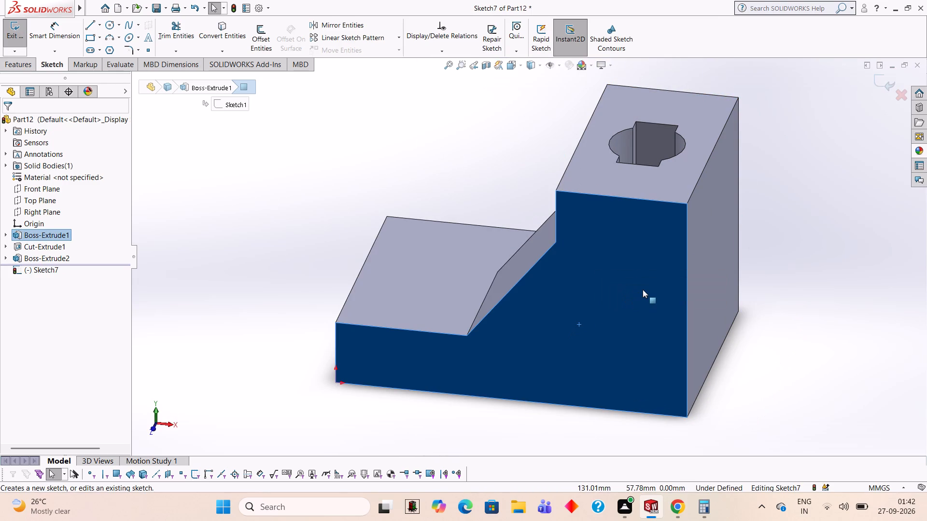
key("ctrl+8")
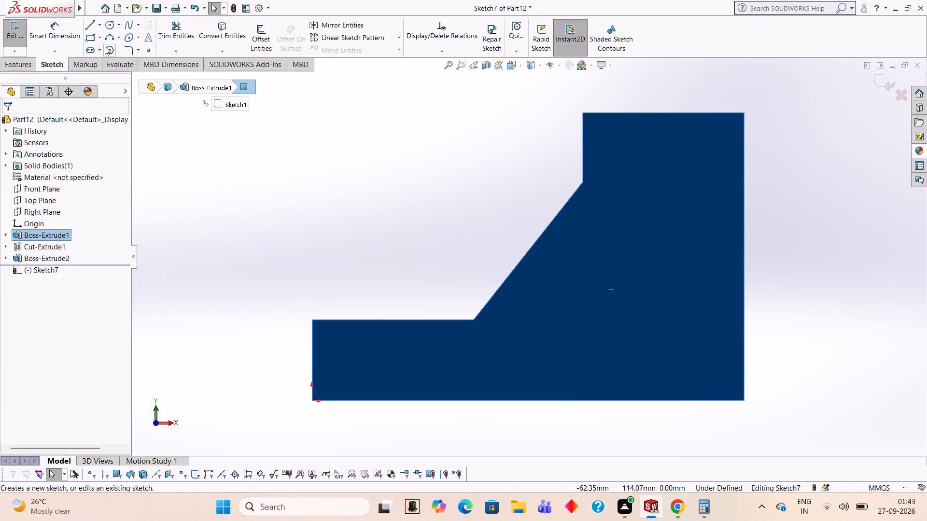
left_click(90, 27)
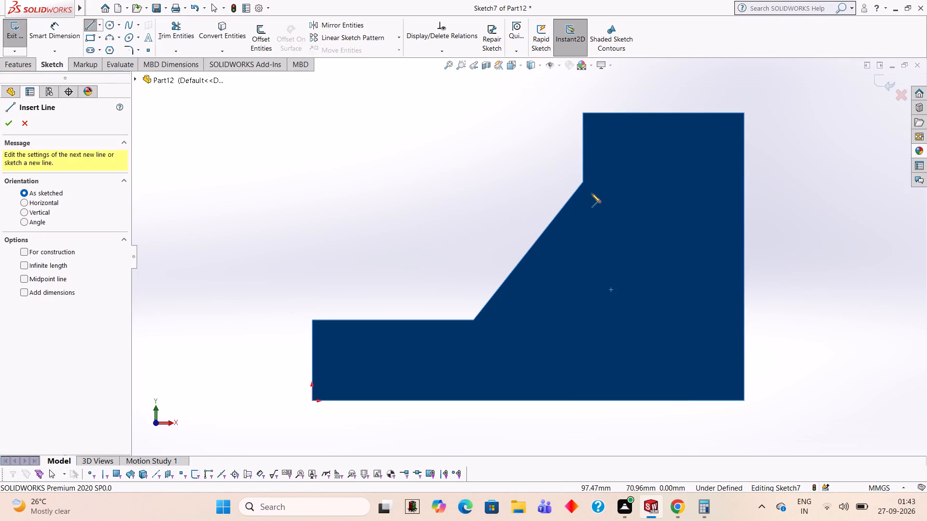
left_click(584, 181)
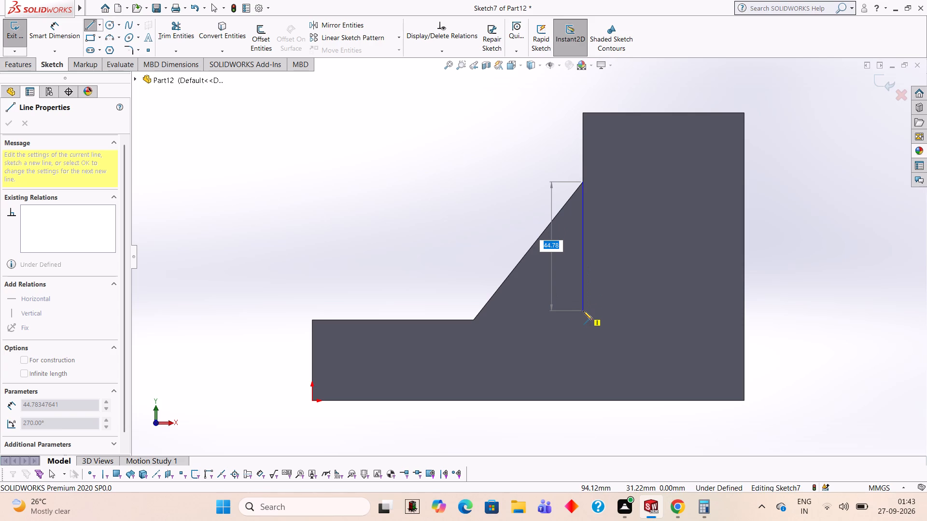
type("48")
key("Return")
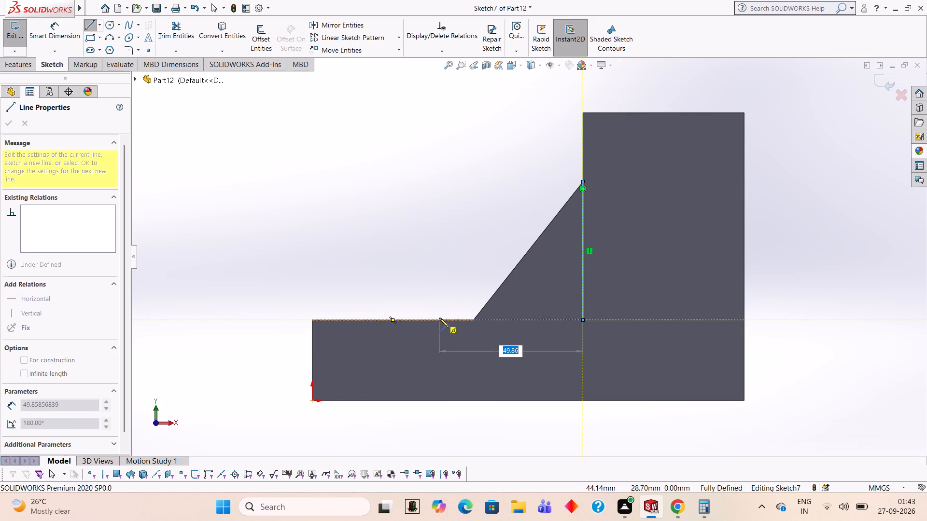
type("38")
key("Return")
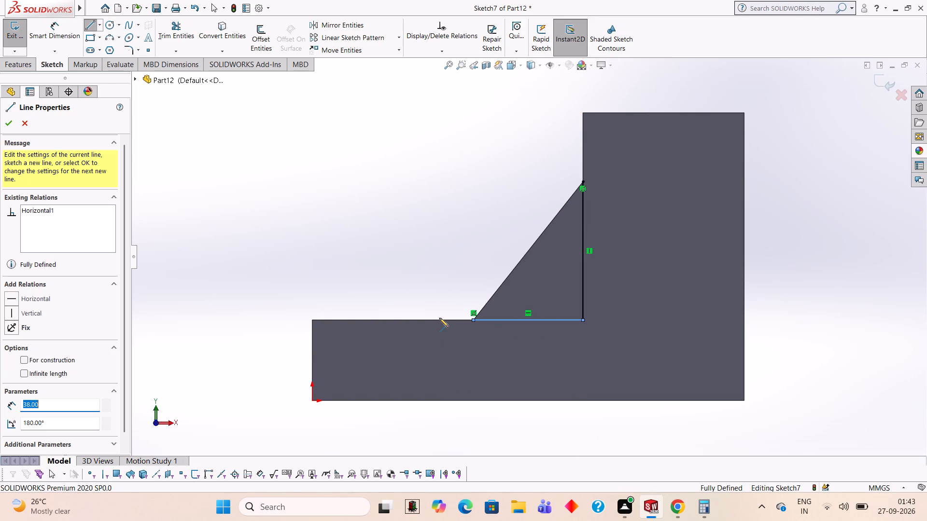
left_click(583, 183)
Cut-extrude the triangle into the rib with a blind depth of 44 mm.
left_click(28, 68)
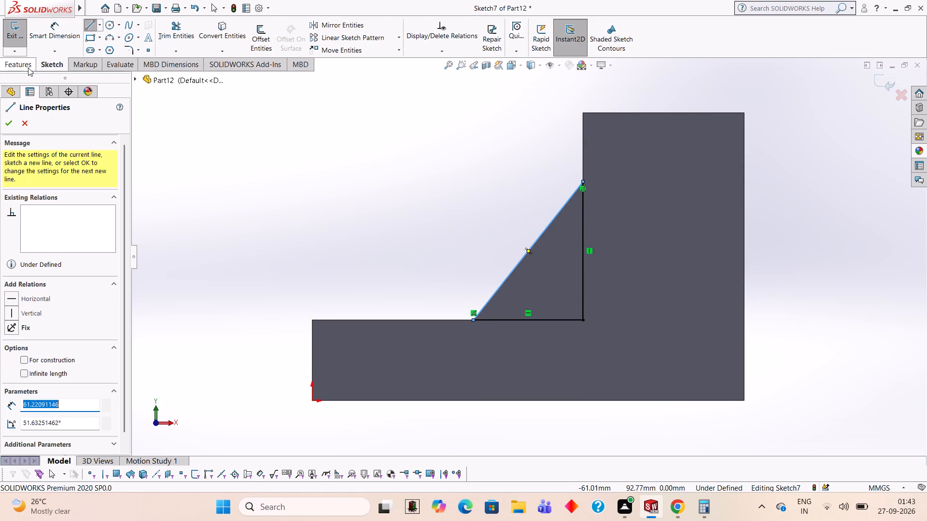
left_click(156, 49)
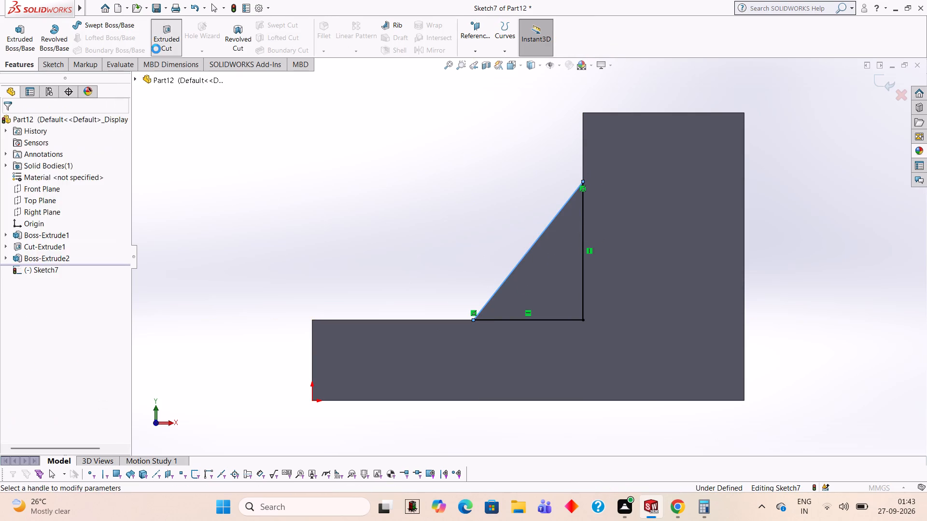
middle_click_drag(381, 160, 411, 195)
middle_click_drag(362, 199, 370, 204)
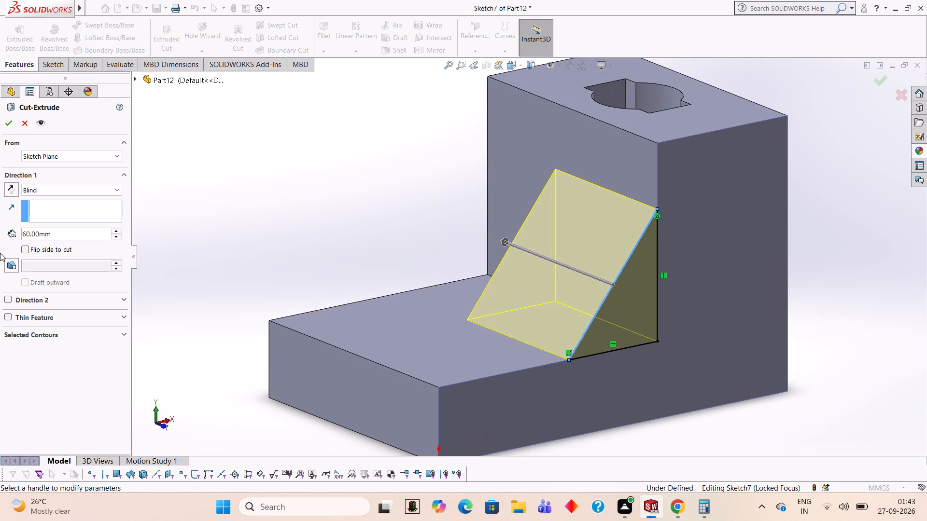
left_click(81, 235)
key("BackSpace")
key("BackSpace")
key("BackSpace")
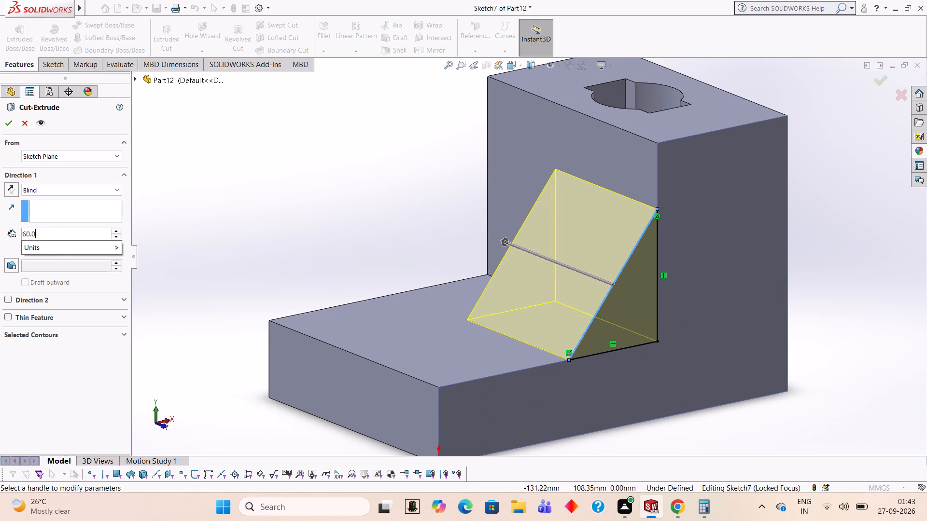
key("BackSpace")
key("BackSpace")
key("BackSpace")
key("BackSpace")
type("44")
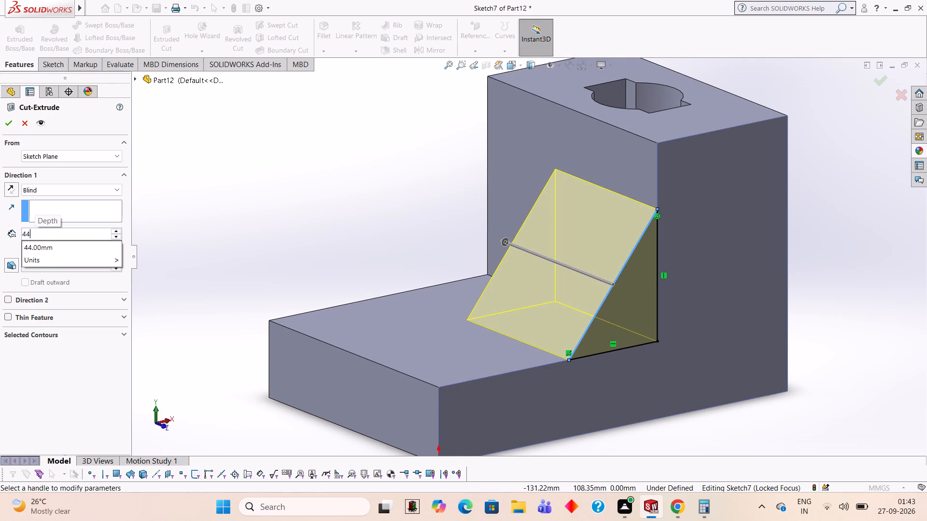
key("Return")
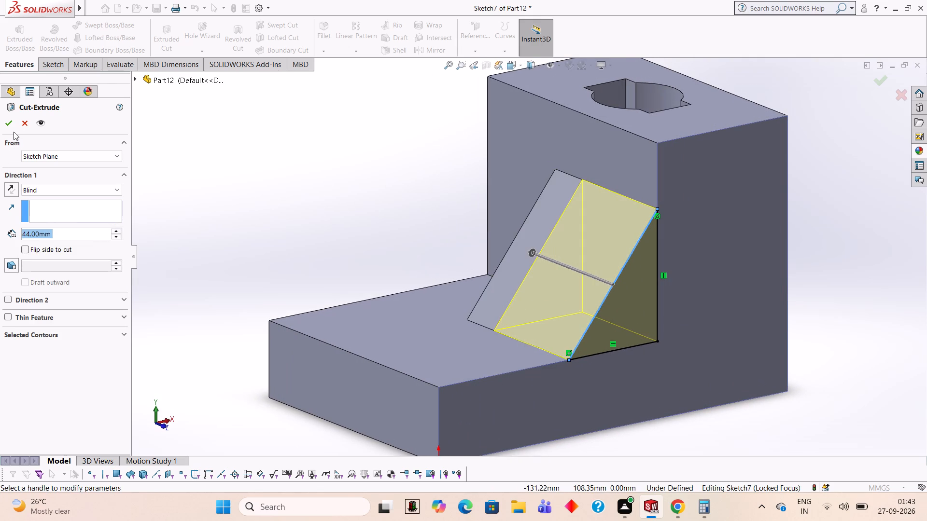
left_click(9, 126)
left_click(282, 173)
Sketch a closed triangle tracing the rib's opposite triangular face, with a 48 mm vertical and a 38 mm horizontal side.
middle_click_drag(285, 173, 311, 177)
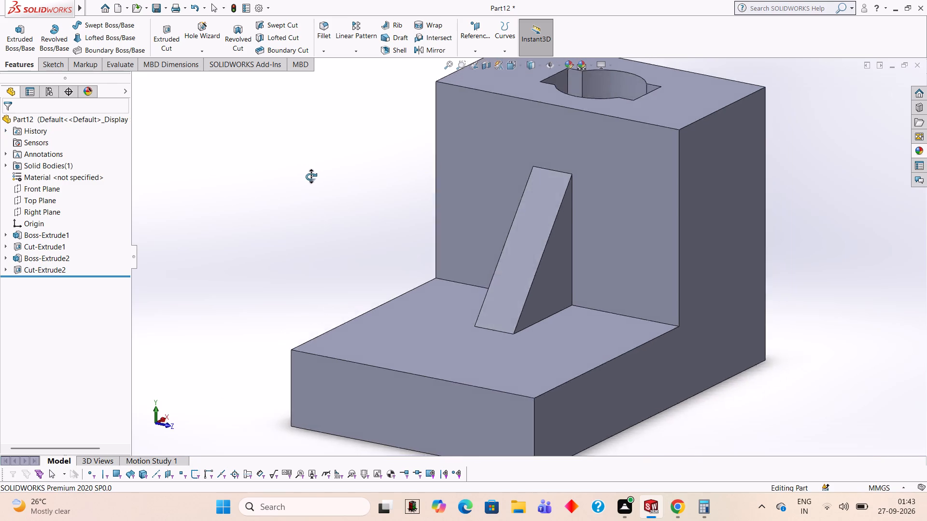
middle_click_drag(311, 177, 335, 185)
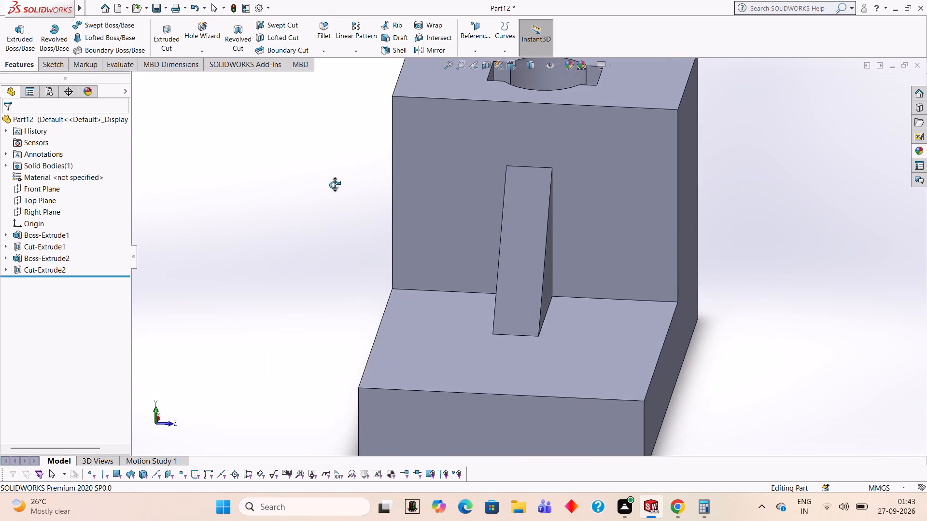
middle_click_drag(335, 185, 342, 179)
middle_click_drag(285, 197, 373, 197)
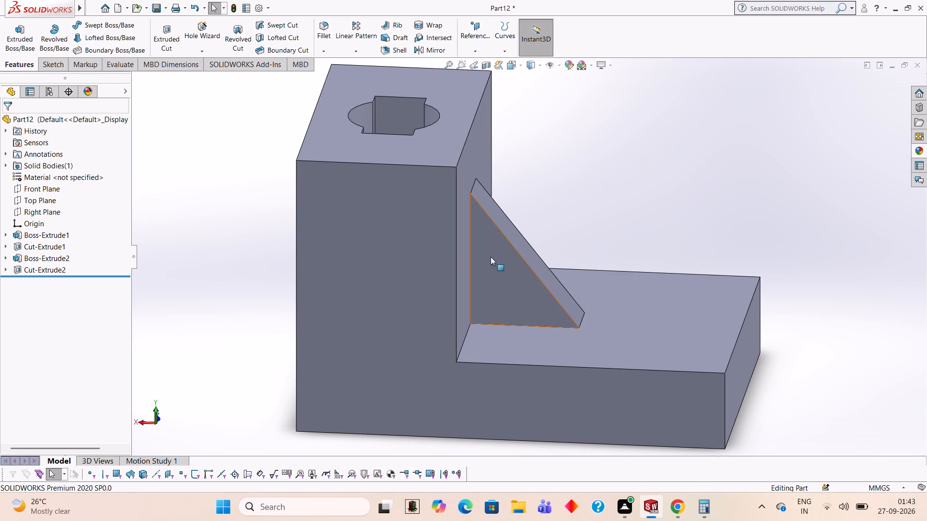
left_click(491, 257)
left_click(536, 226)
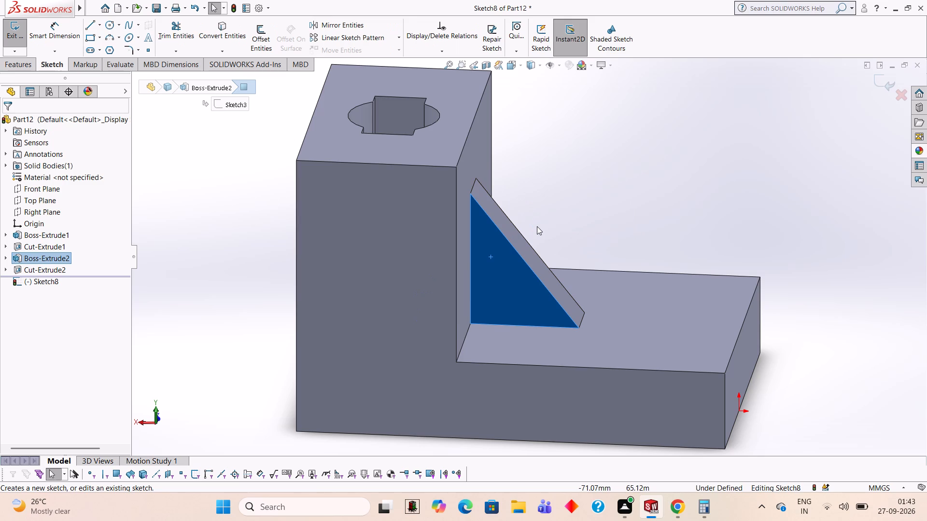
key("ctrl+8")
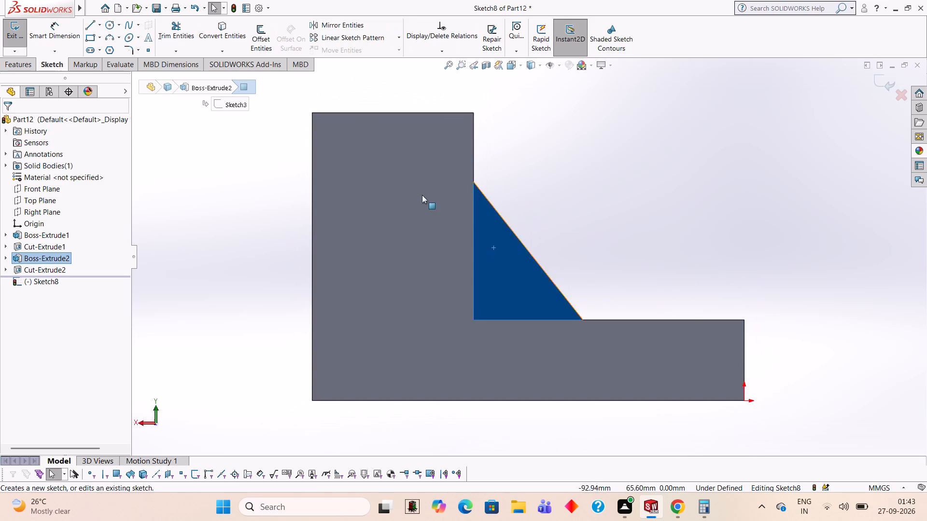
left_click(84, 23)
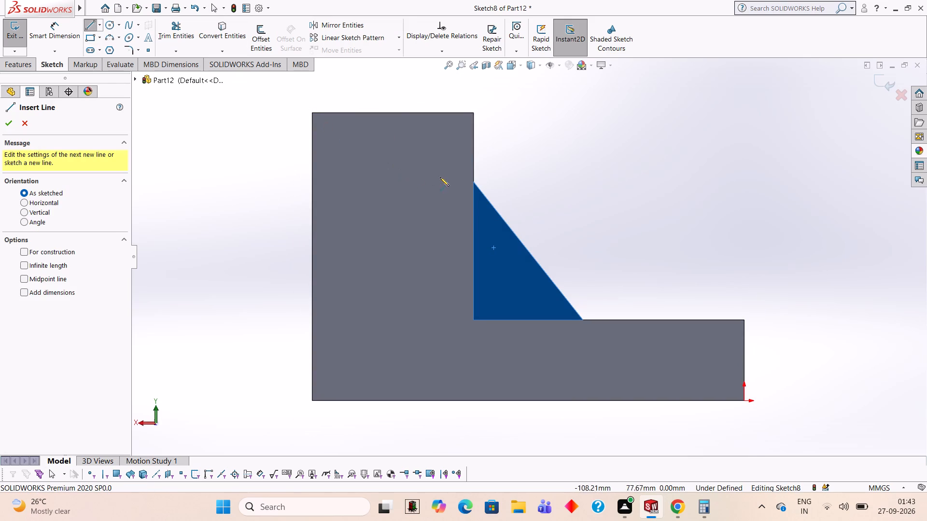
left_click(475, 182)
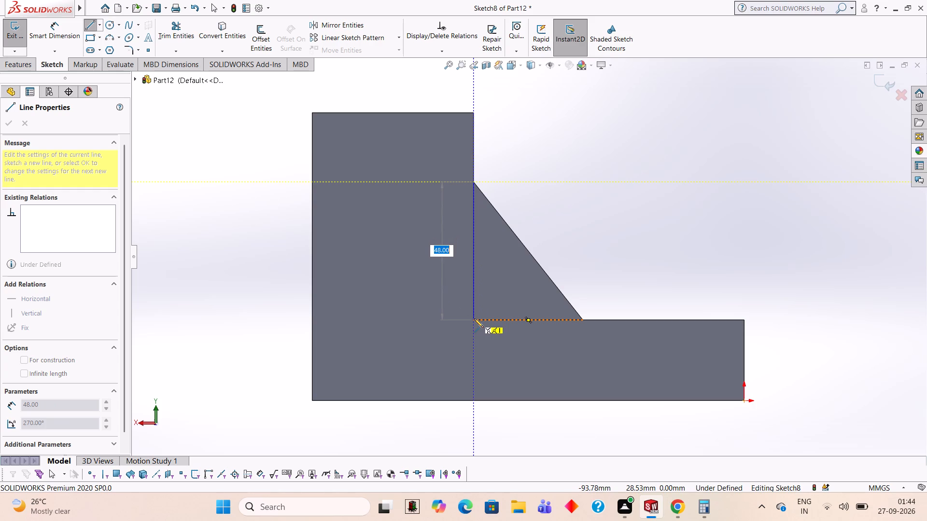
left_click(474, 318)
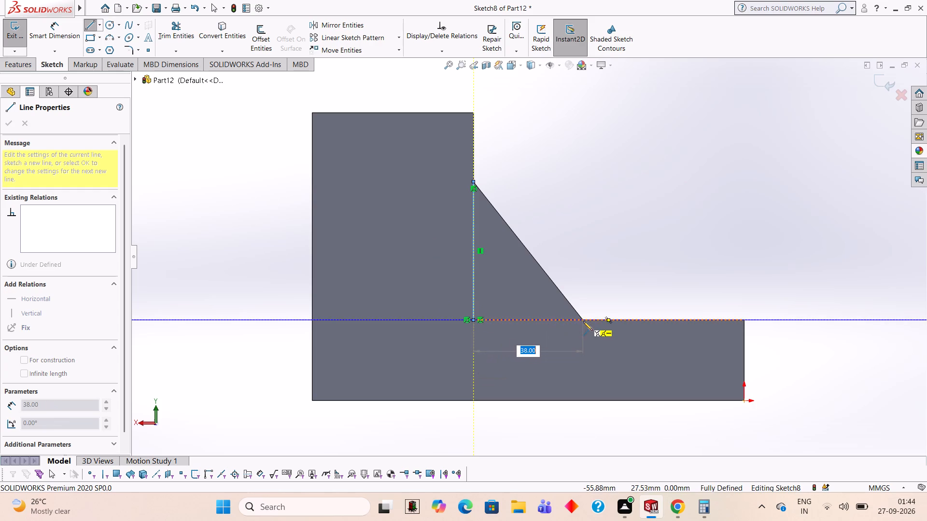
left_click(581, 318)
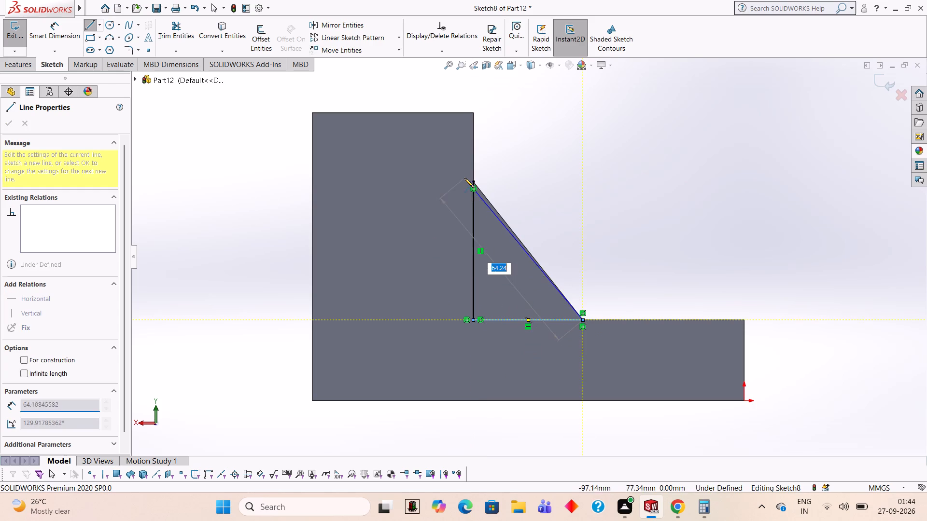
left_click(474, 180)
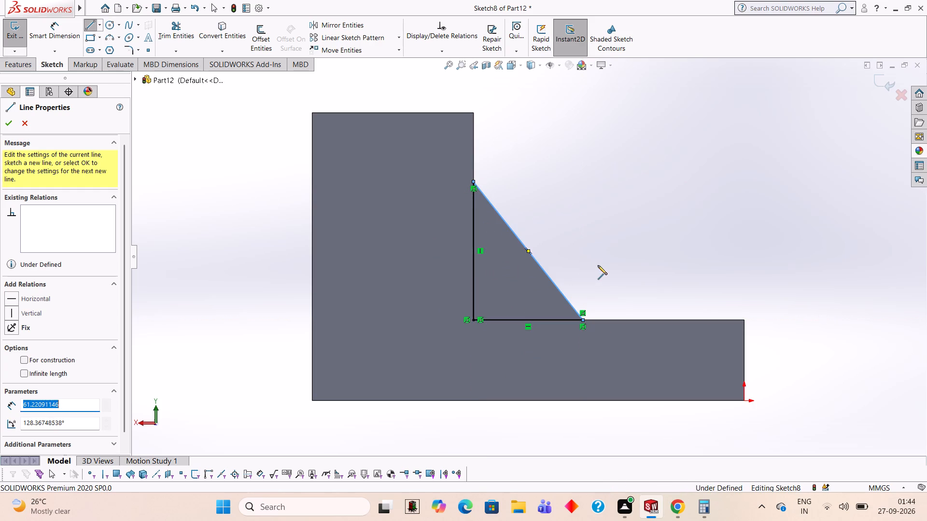
key("Escape")
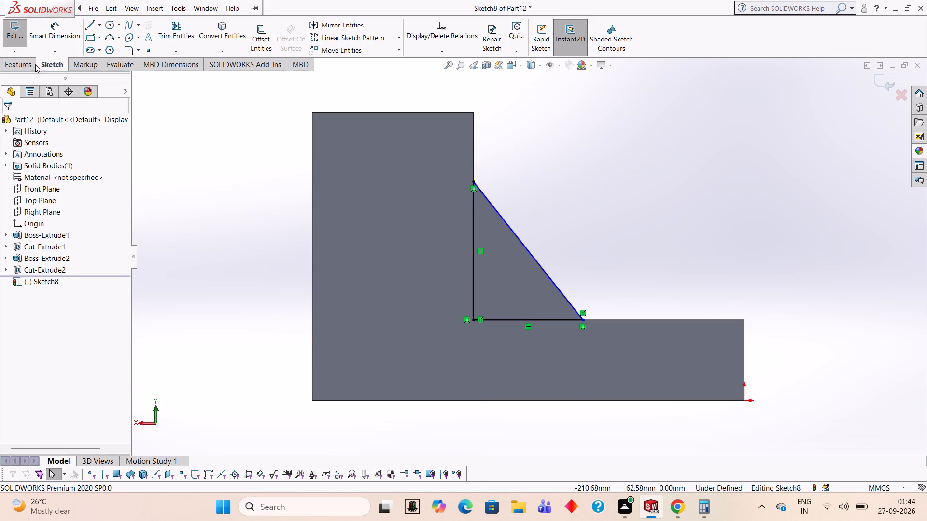
Cut-extrude the triangle into the rib with a blind depth of 4 mm.
left_click(28, 65)
left_click(160, 36)
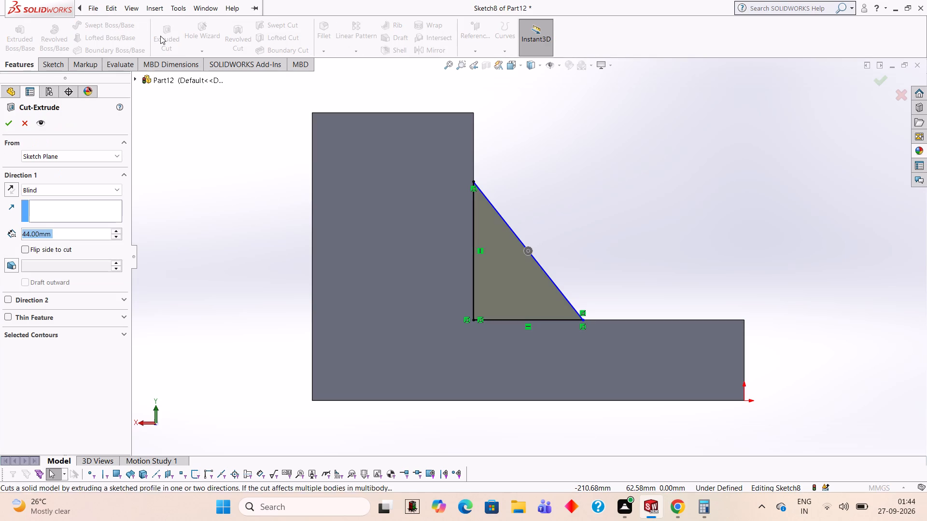
key("4")
key("Return")
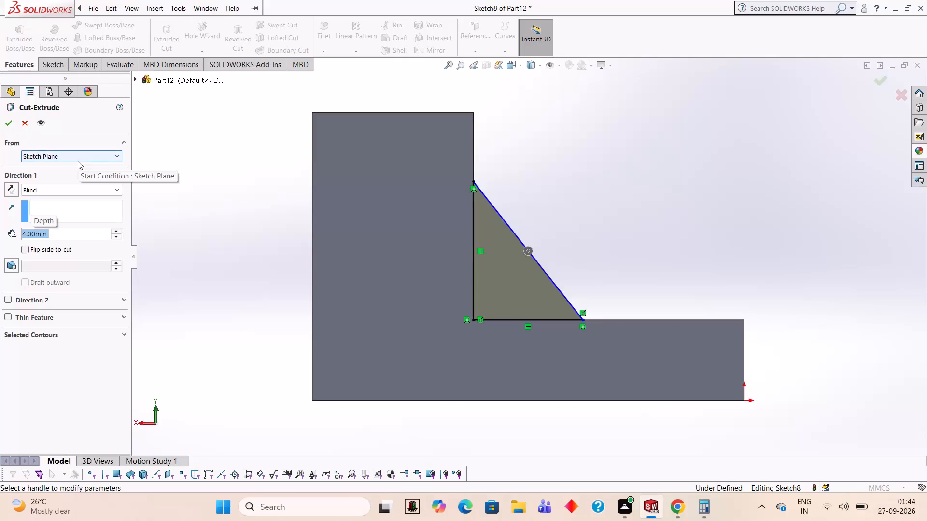
middle_click_drag(564, 139, 507, 143)
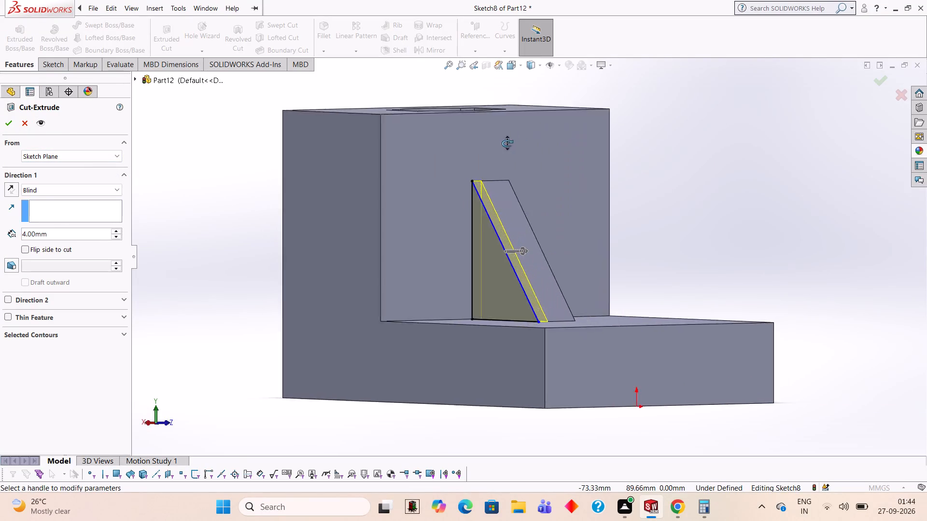
middle_click_drag(507, 143, 475, 131)
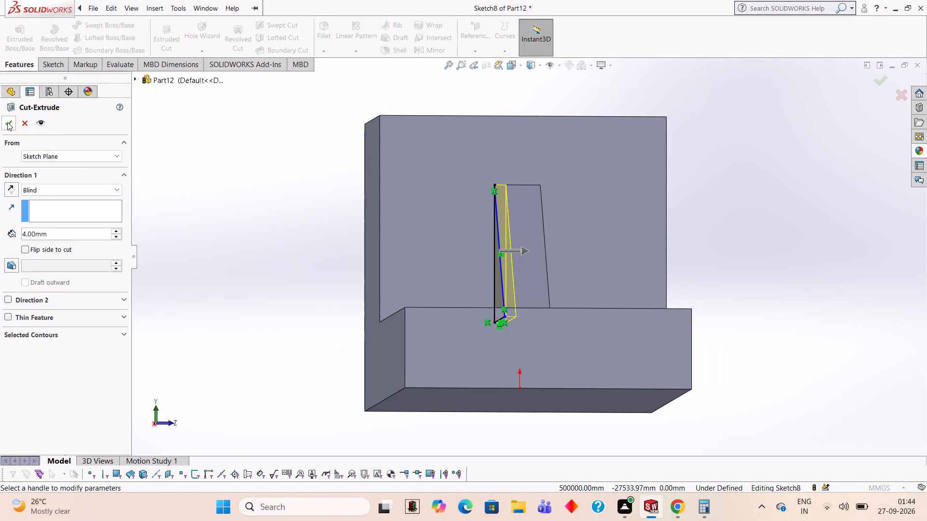
left_click(7, 122)
left_click(215, 163)
Start a sketch on the base's upper face and draw a 36 mm horizontal line inward from the midpoint of its outer edge.
scroll(268, 180, "up", 3)
middle_click_drag(268, 190, 261, 201)
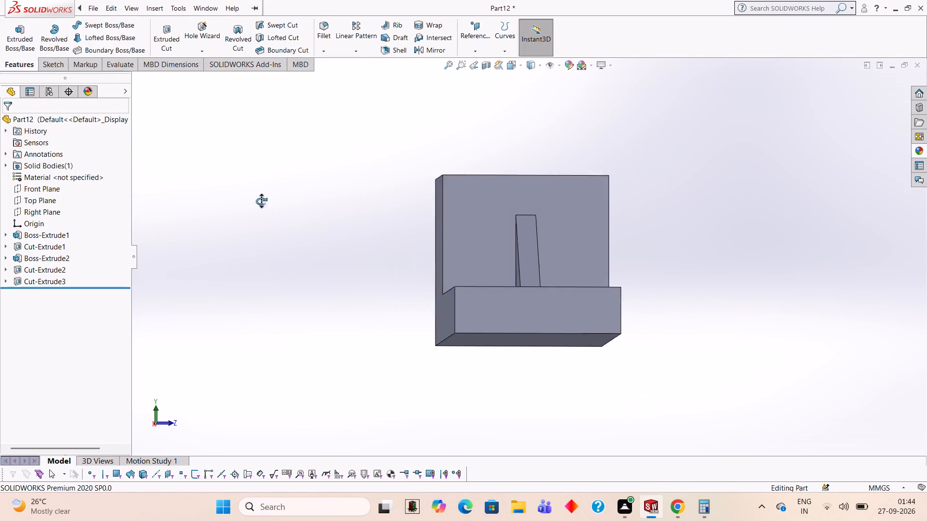
middle_click_drag(261, 201, 267, 284)
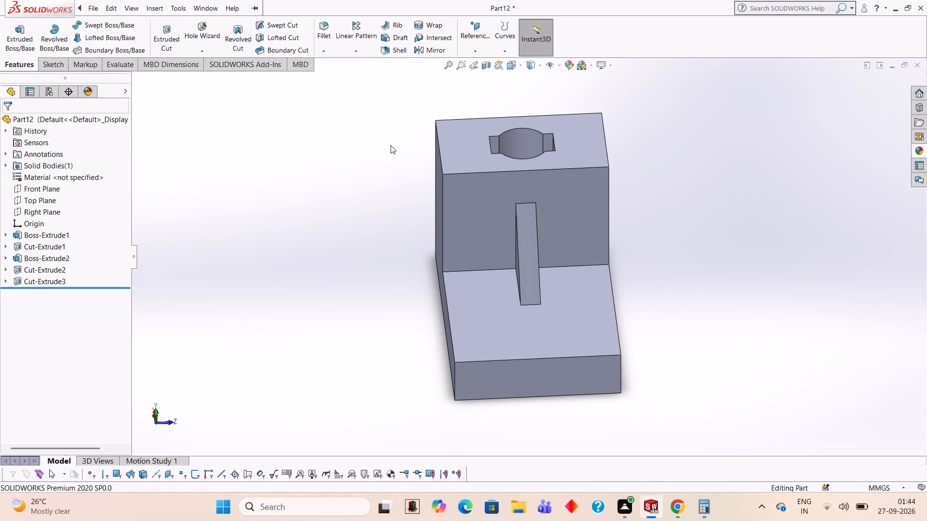
middle_click_drag(724, 209, 687, 192)
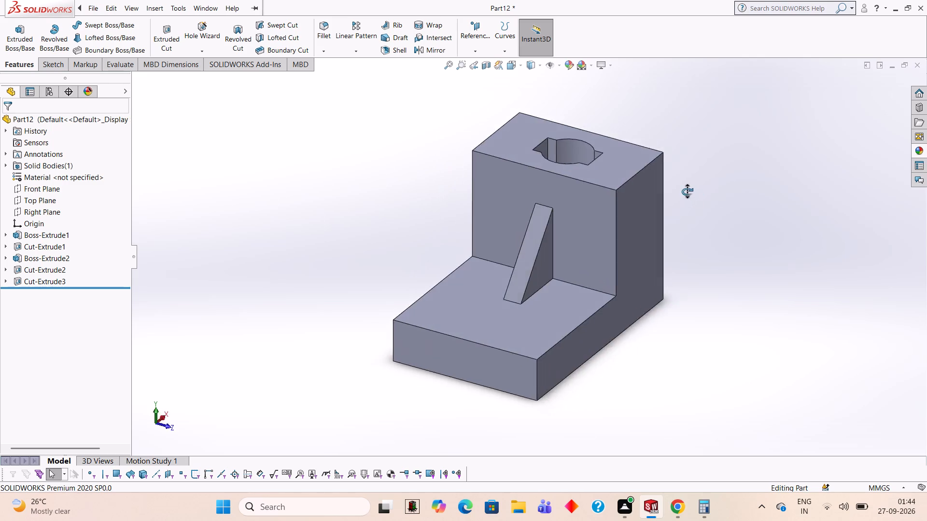
middle_click_drag(687, 192, 702, 184)
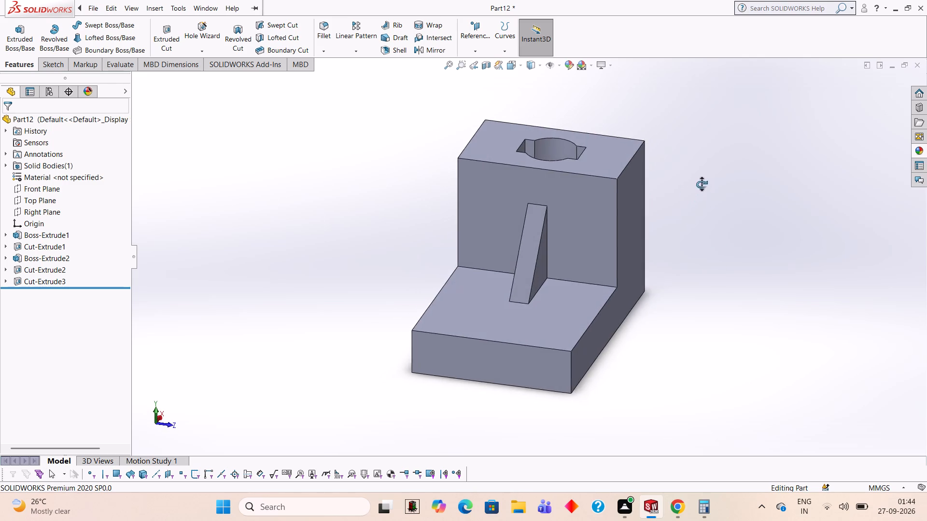
middle_click_drag(702, 184, 732, 294)
left_click(555, 310)
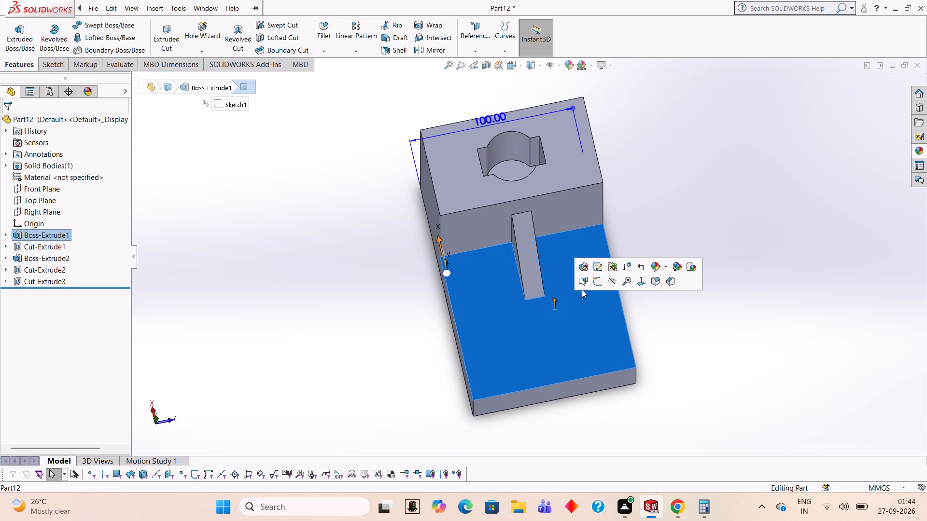
left_click(598, 281)
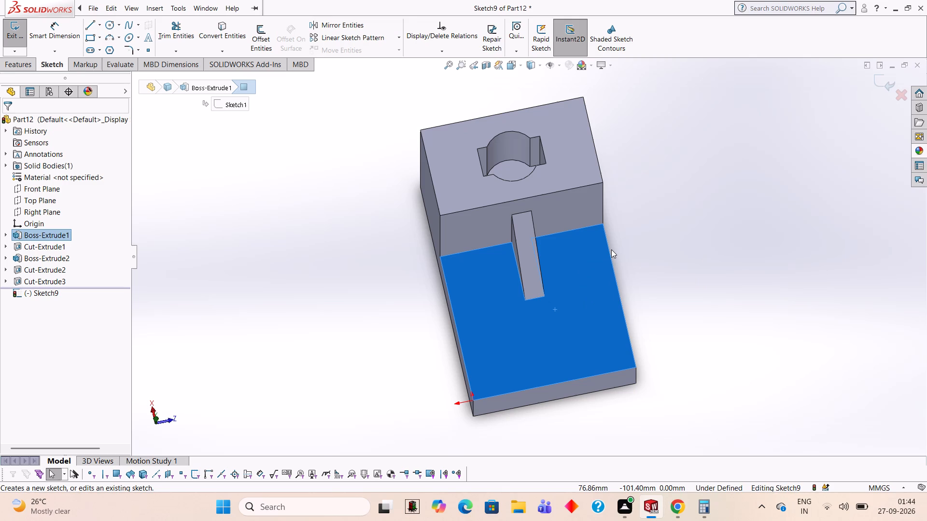
key("ctrl+8")
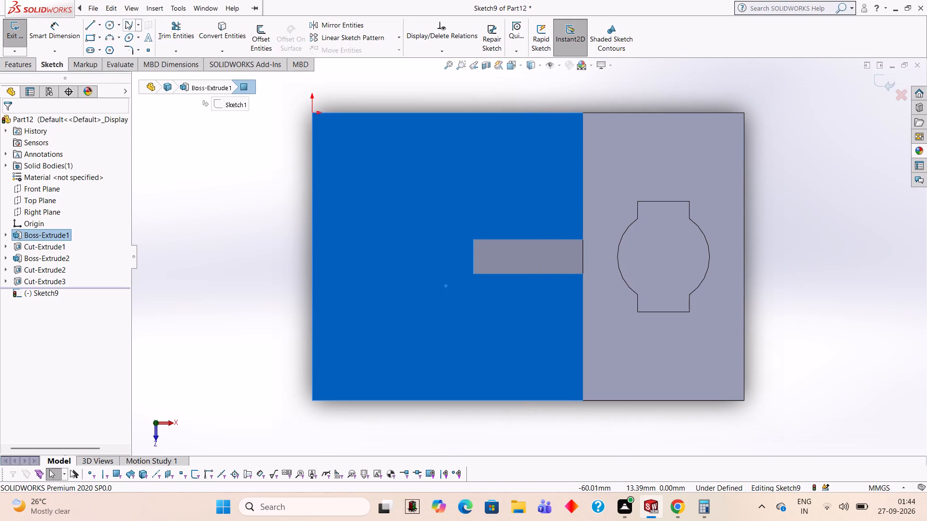
left_click(91, 24)
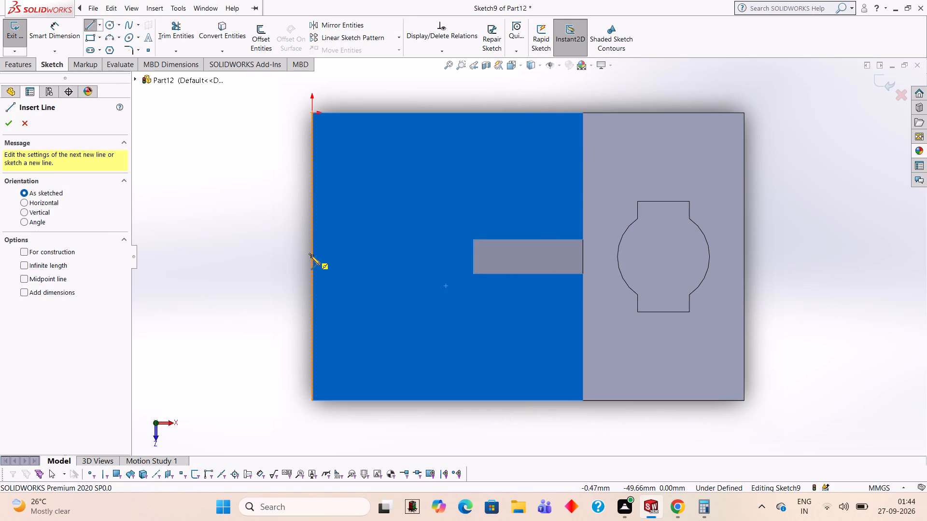
left_click(311, 256)
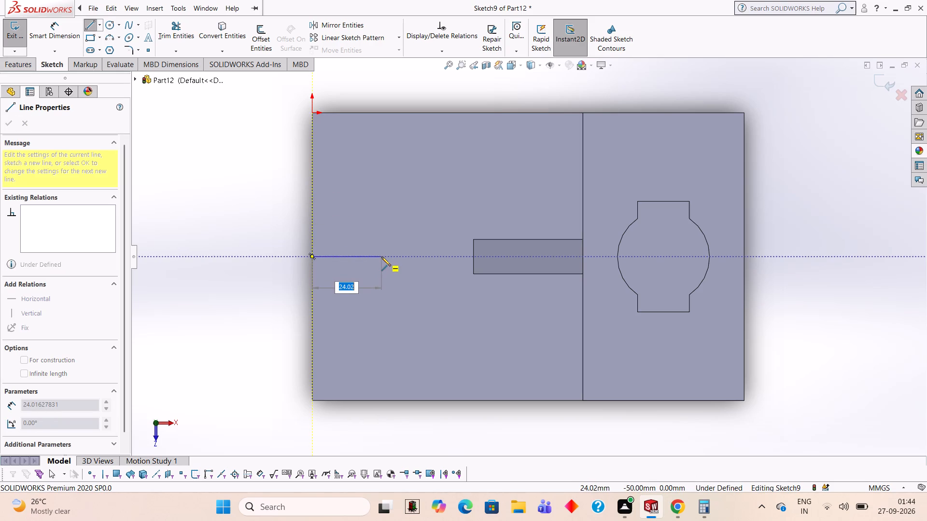
type("36")
key("Return")
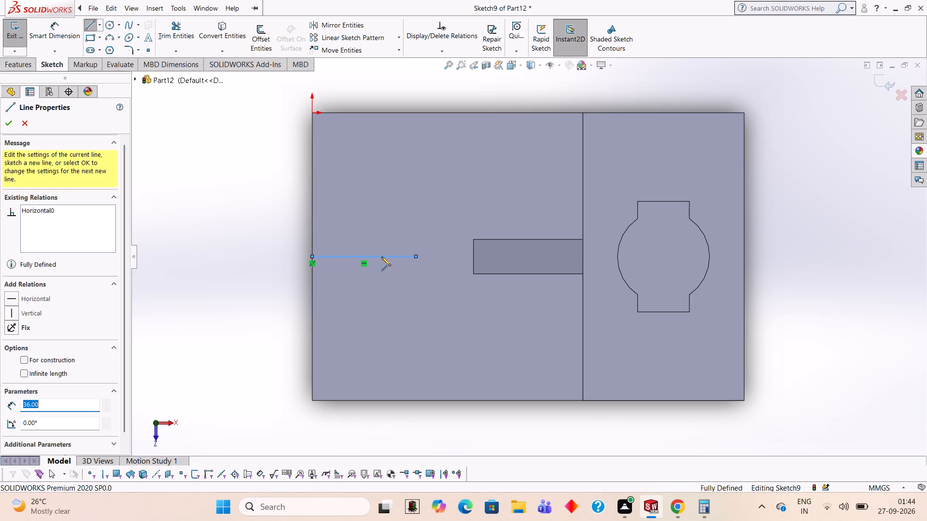
key("Escape")
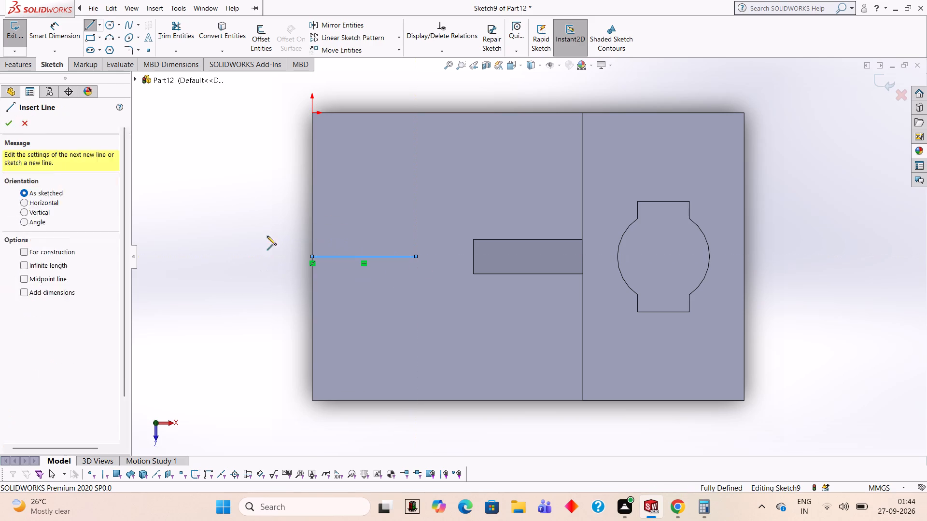
left_click(338, 92)
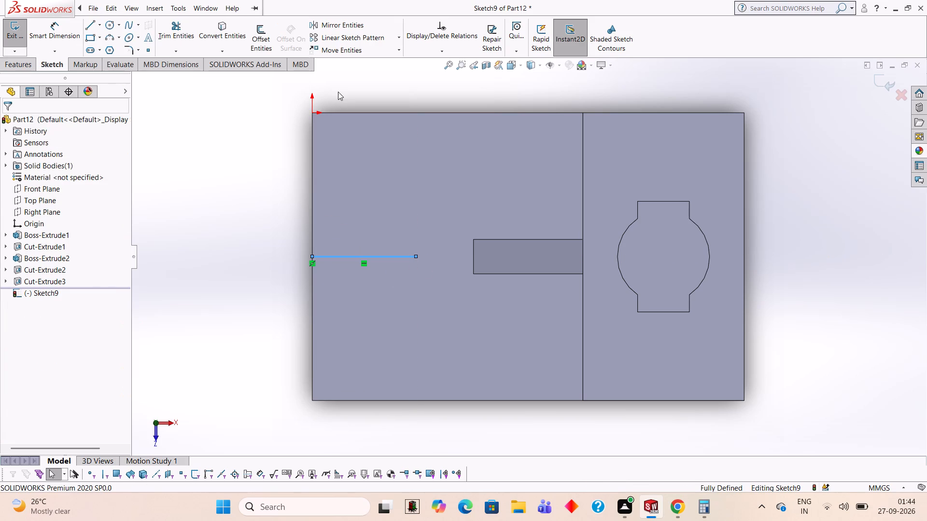
Sketch a circle of 16 mm radius centred on the inner end of the 36 mm line.
left_click(107, 26)
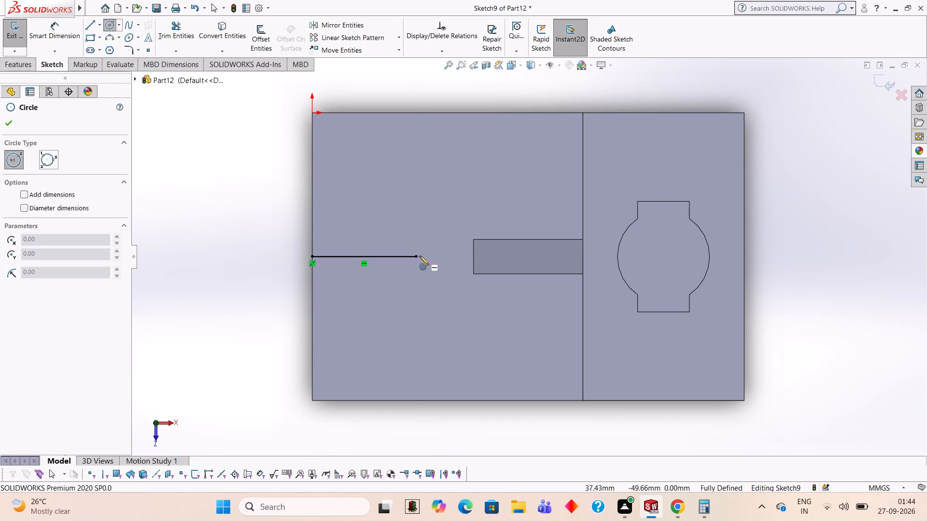
left_click(415, 256)
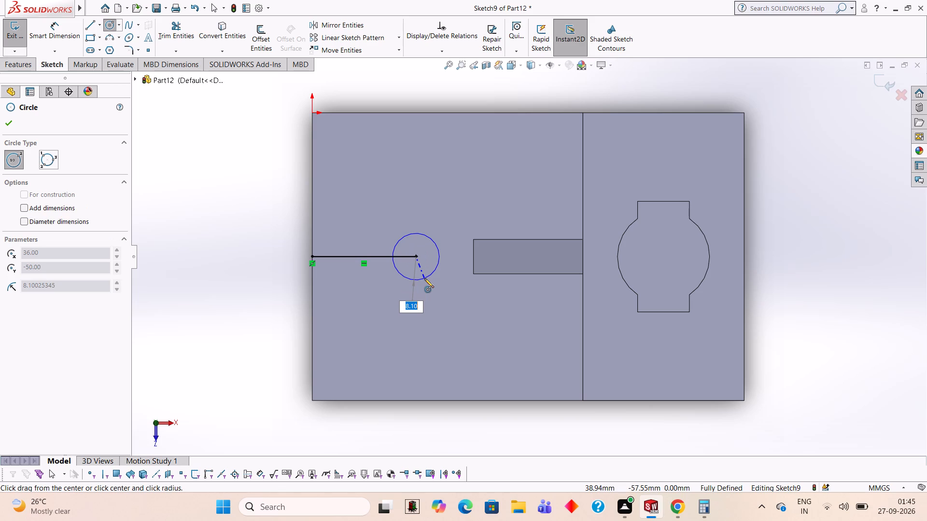
type("16")
key("Return")
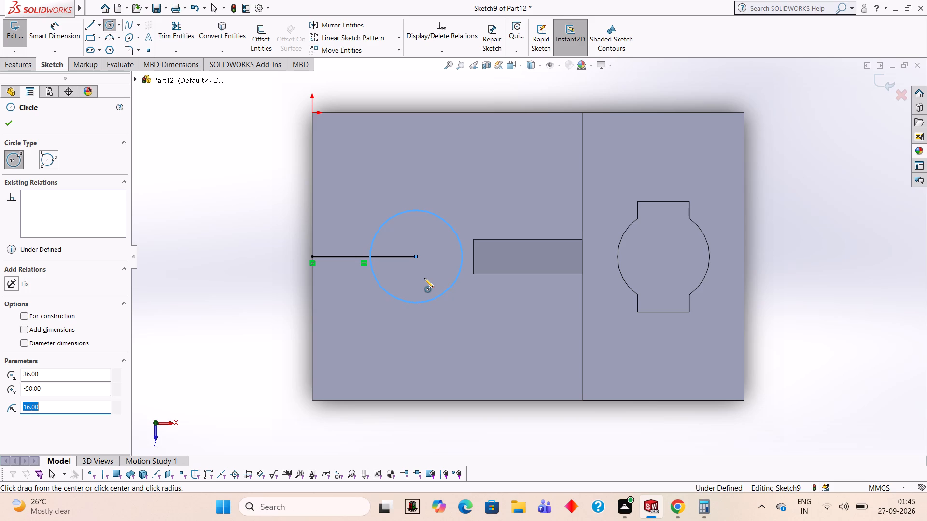
Draw two horizontal 36 mm lines from the circle's upper and lower quadrant points to the base's outer edge.
left_click(88, 27)
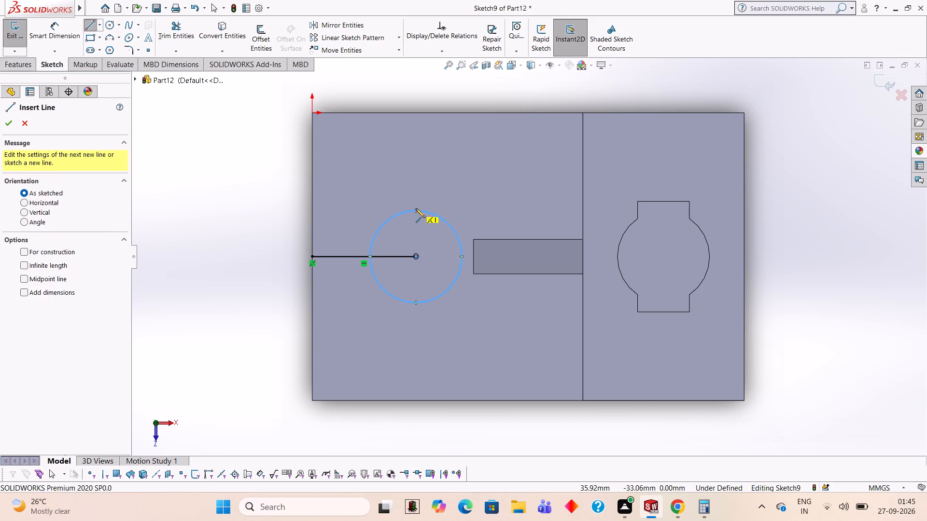
left_click(415, 210)
left_click(311, 210)
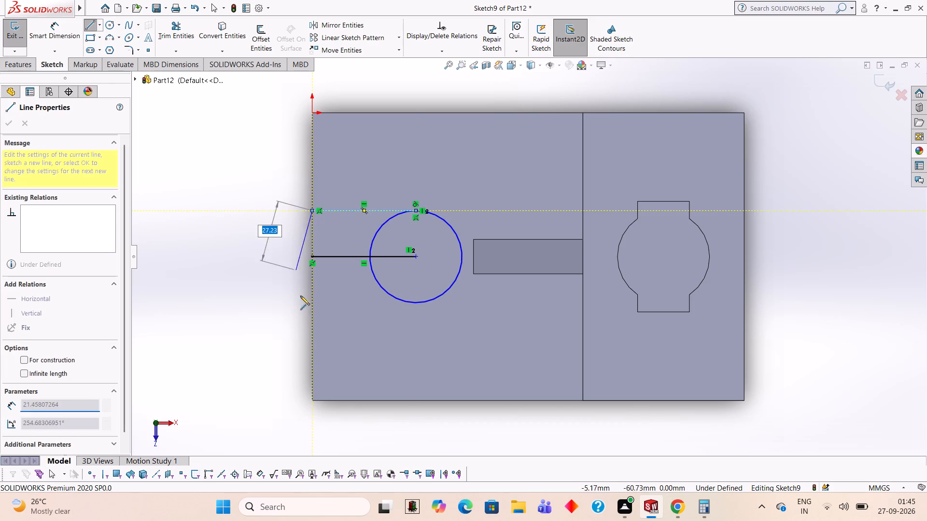
key("Escape")
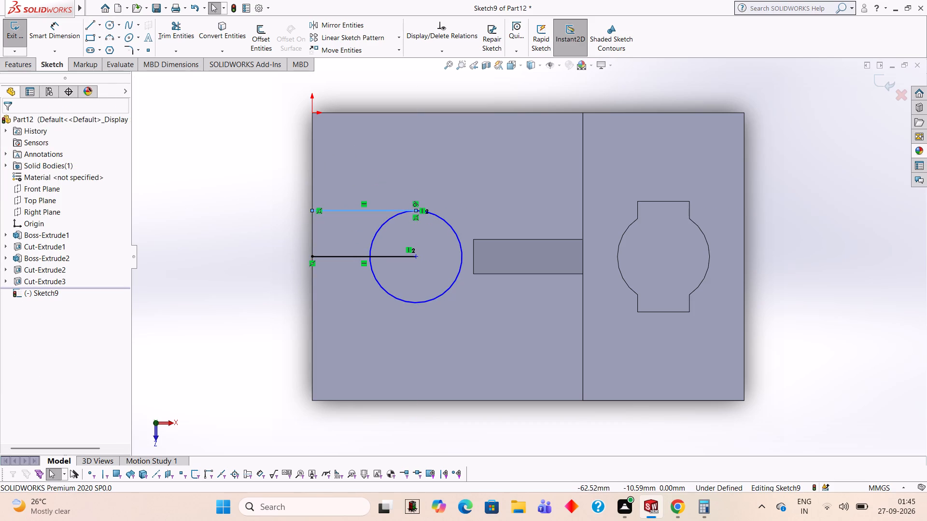
left_click(93, 21)
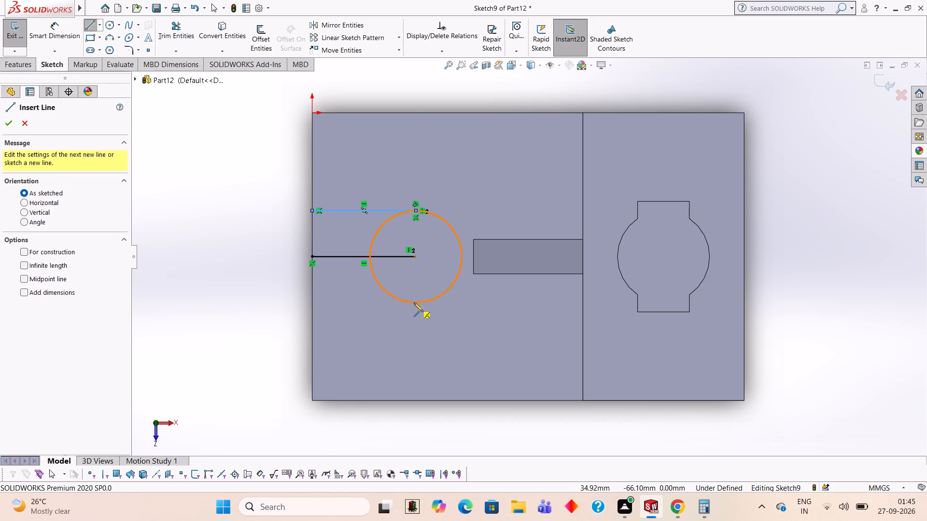
left_click(415, 302)
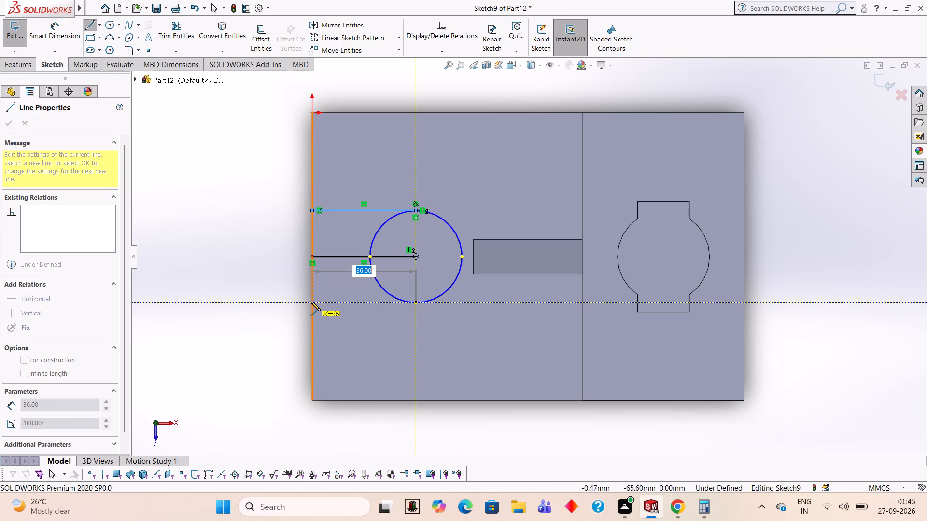
left_click(311, 302)
key("Escape")
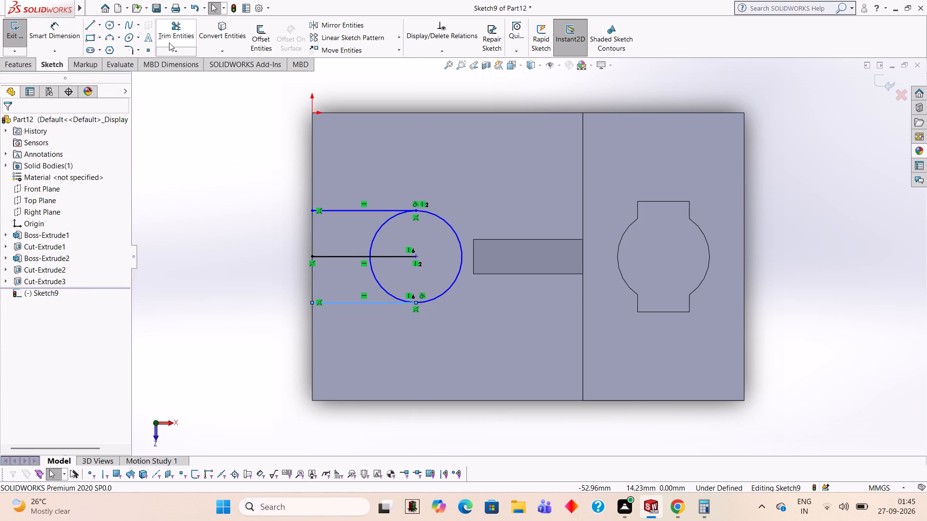
Trim away the centre line and the circle's inner half, and close the slot profile with a 32 mm line along the outer edge.
left_click(169, 42)
left_click(335, 258)
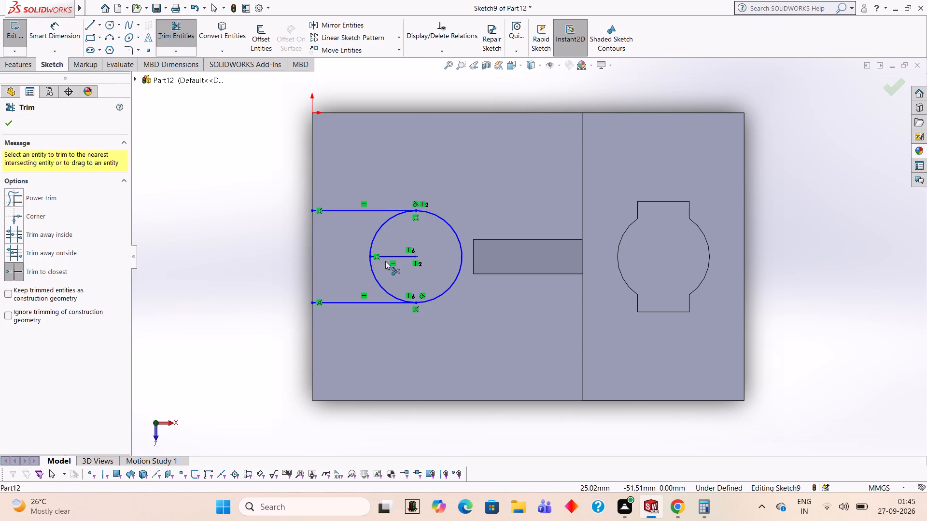
left_click(390, 255)
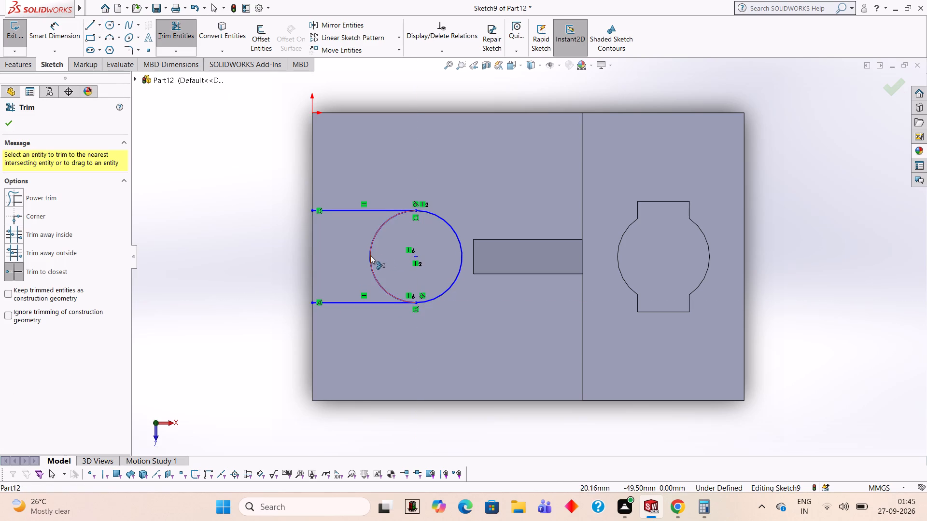
left_click(370, 255)
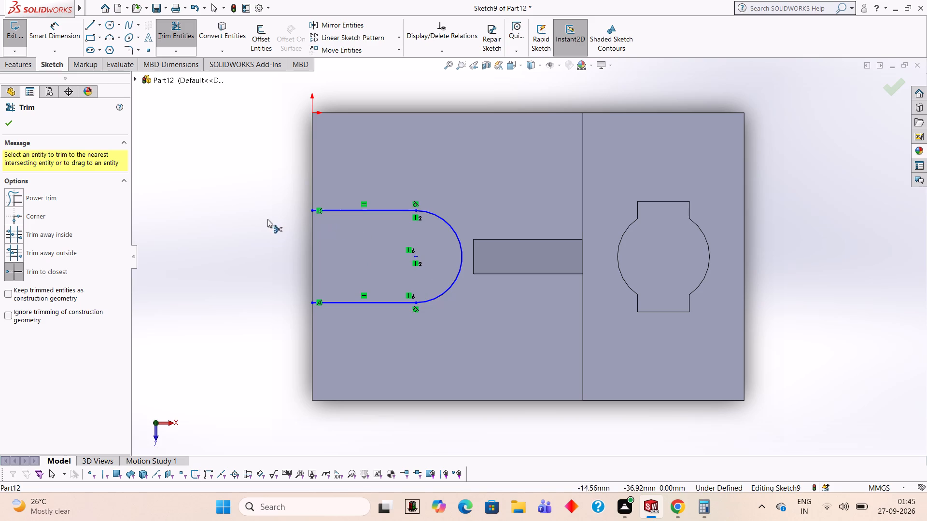
left_click(91, 24)
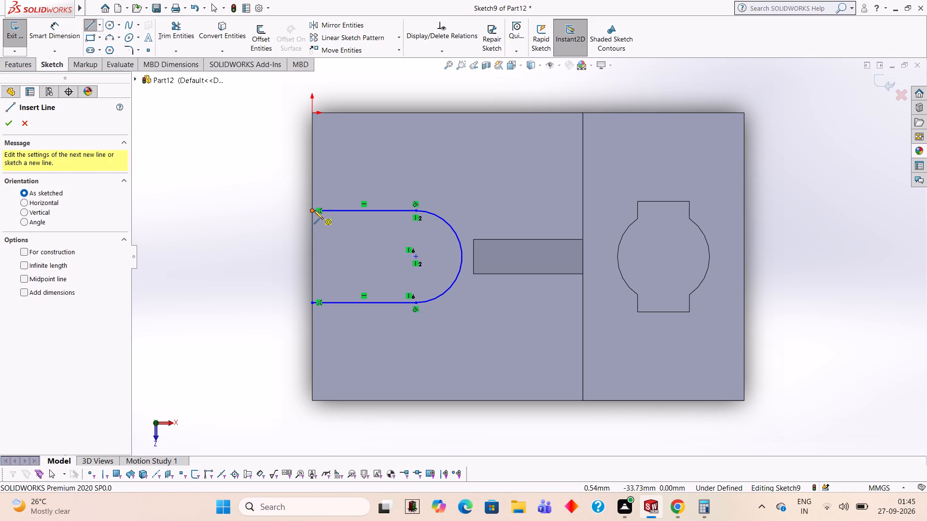
left_click(312, 209)
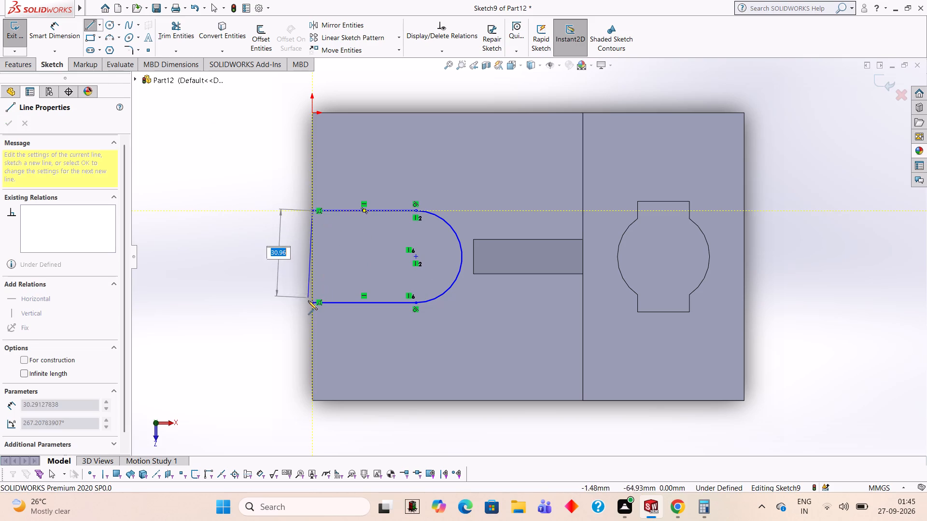
left_click(311, 301)
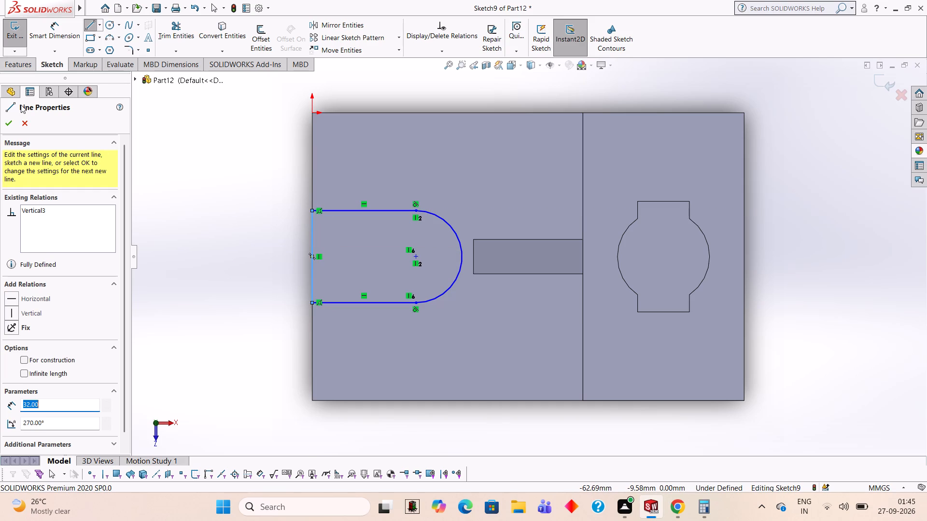
Cut the round-ended slot profile into the base with a blind Extruded Cut 28 mm deep.
left_click(18, 70)
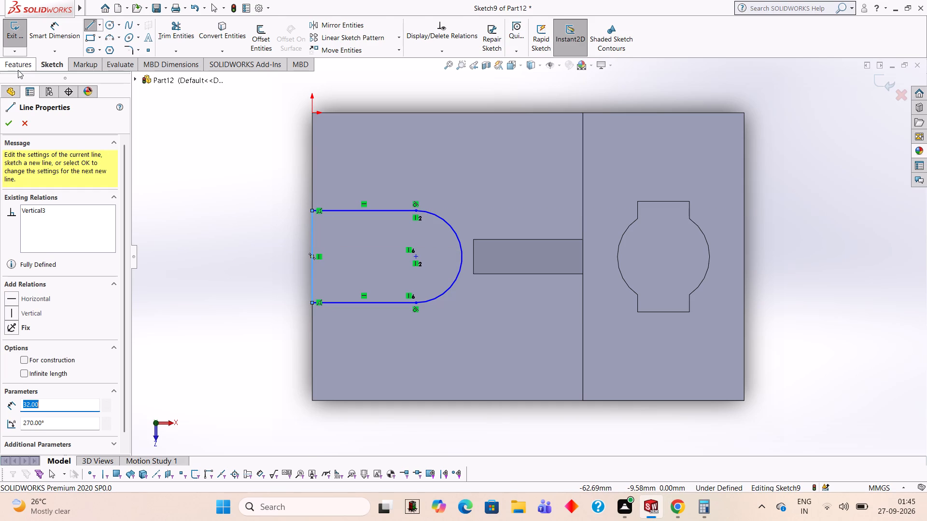
left_click(167, 35)
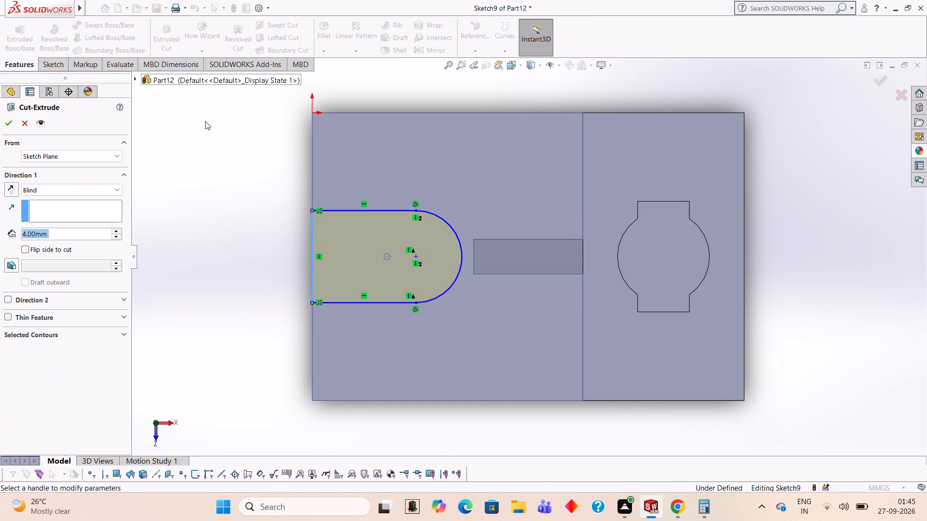
middle_click_drag(212, 213, 303, 167)
middle_click_drag(309, 282, 243, 168)
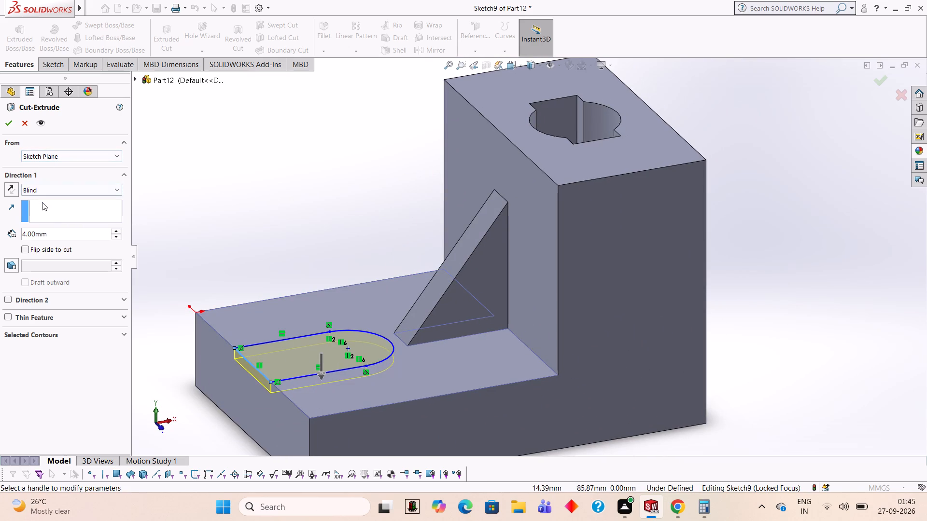
left_click(73, 233)
key("BackSpace")
key("BackSpace")
key("BackSpace")
key("BackSpace")
key("BackSpace")
key("BackSpace")
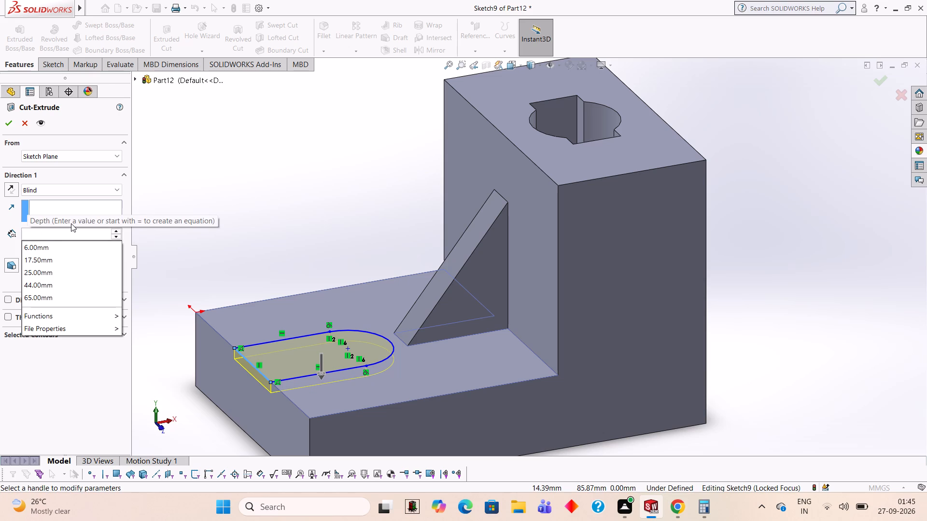
type("28")
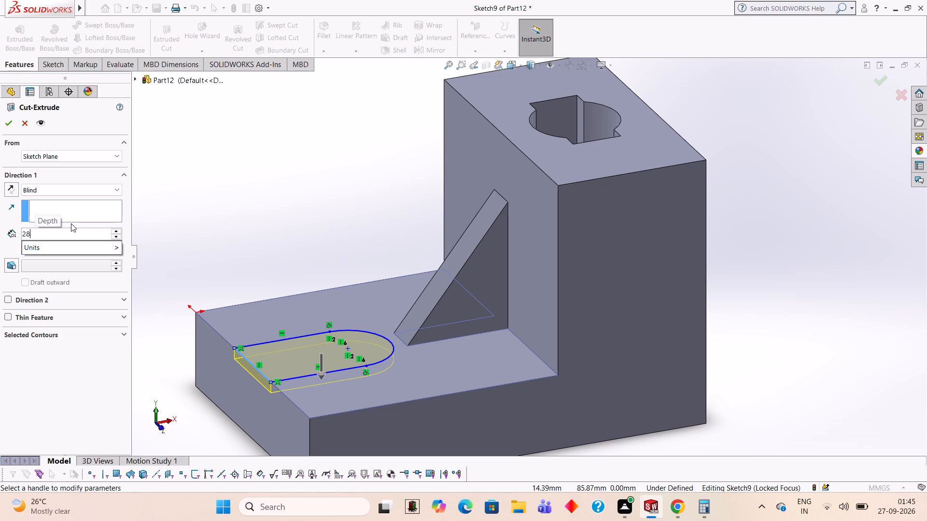
key("Return")
middle_click_drag(264, 256, 263, 204)
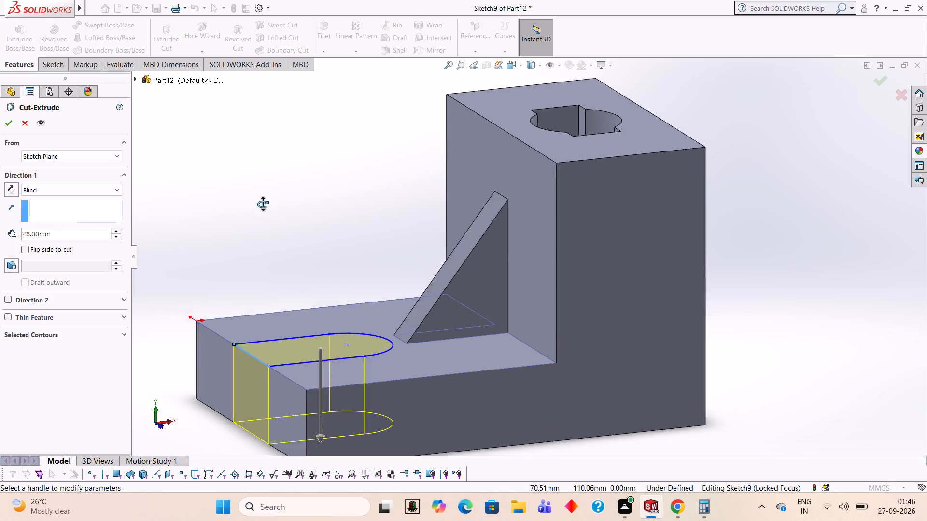
middle_click_drag(263, 204, 253, 185)
left_click(10, 123)
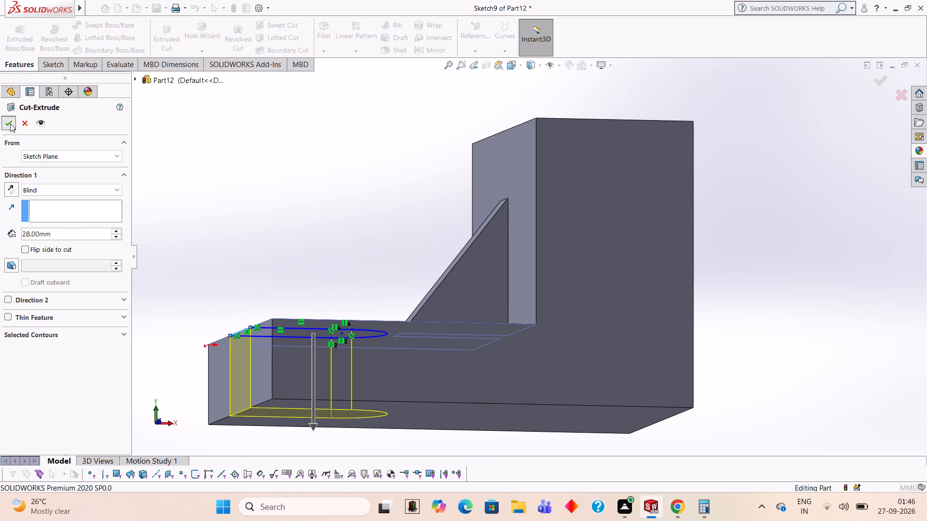
left_click(304, 239)
middle_click_drag(277, 198, 311, 265)
scroll(314, 250, "up", 1)
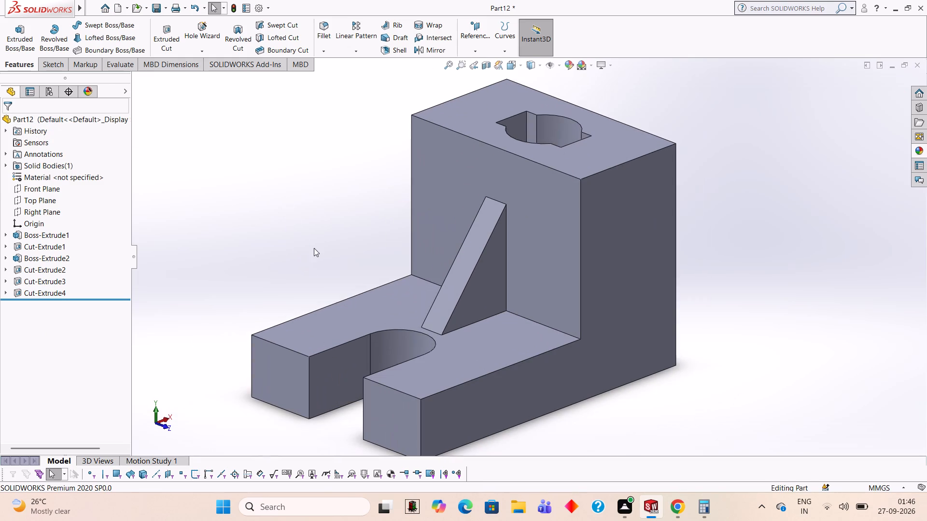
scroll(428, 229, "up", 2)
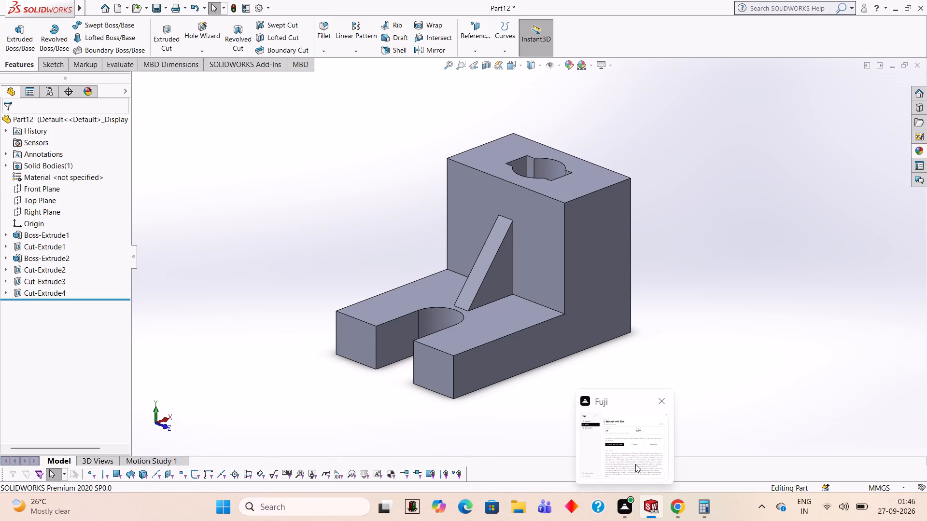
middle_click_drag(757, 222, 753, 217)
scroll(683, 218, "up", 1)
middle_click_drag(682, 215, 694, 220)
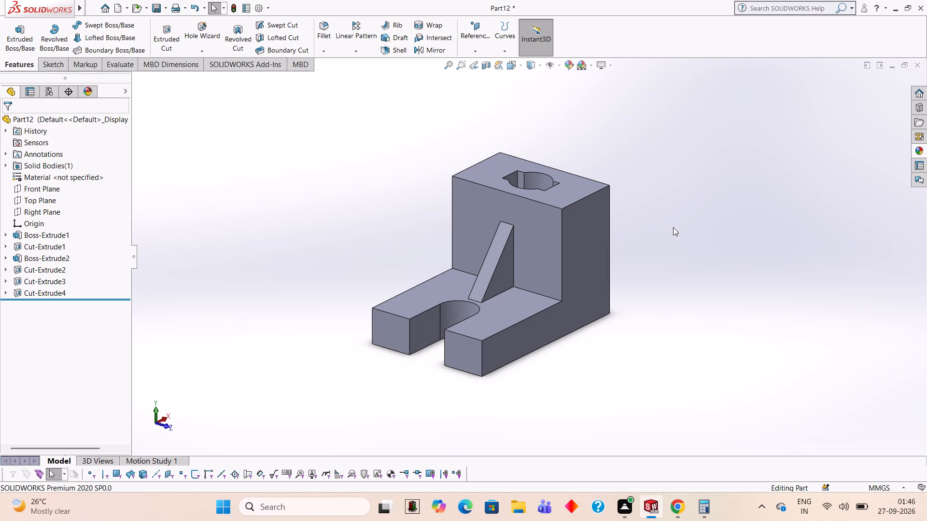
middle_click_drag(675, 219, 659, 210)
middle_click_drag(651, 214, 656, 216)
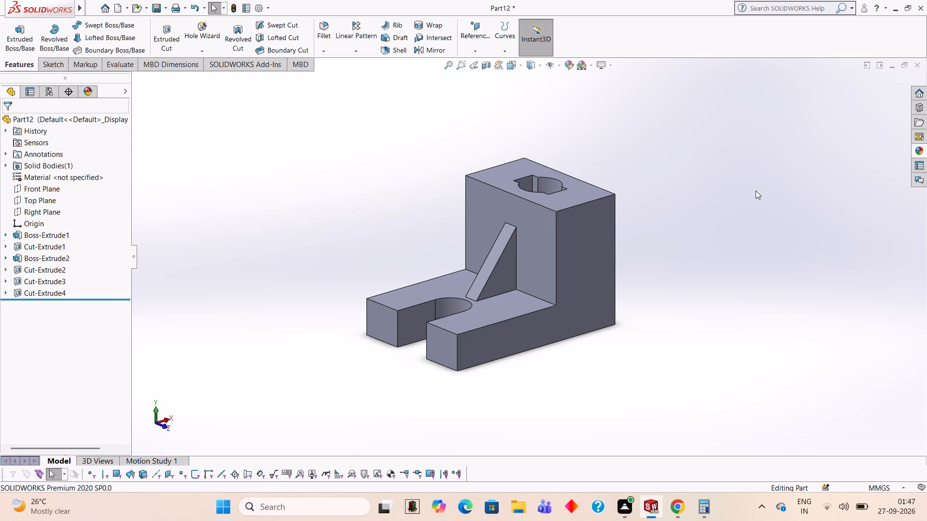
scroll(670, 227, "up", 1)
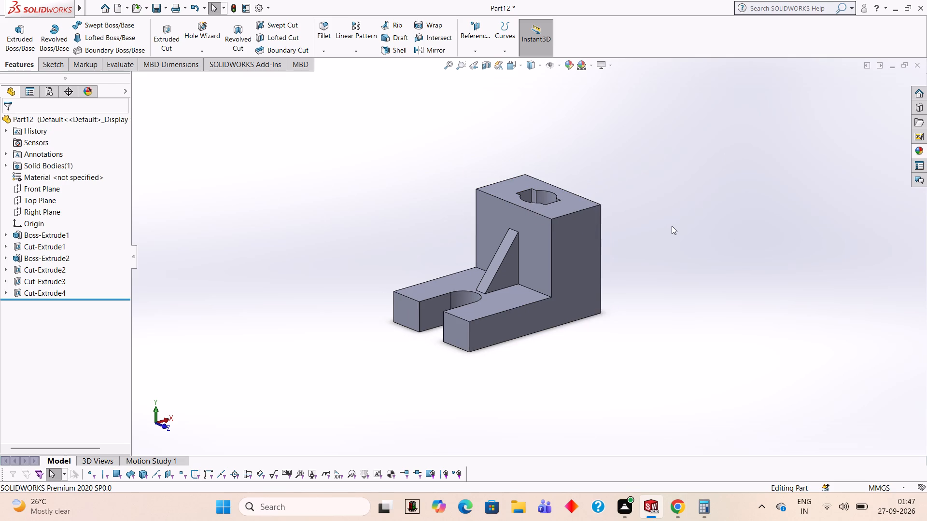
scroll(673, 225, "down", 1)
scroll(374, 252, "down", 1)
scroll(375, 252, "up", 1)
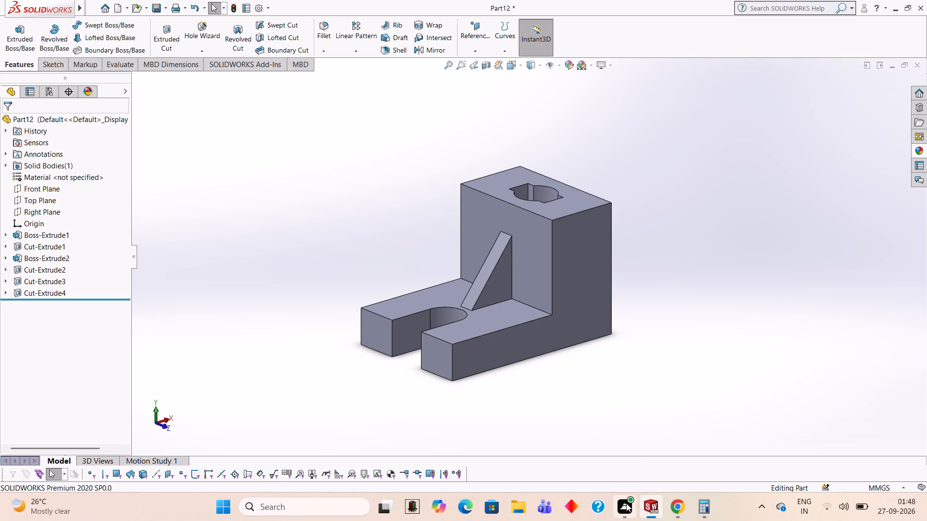
Apply the Blue LED appearance to the whole part.
left_click(919, 153)
left_click_drag(820, 325, 513, 260)
left_click(535, 256)
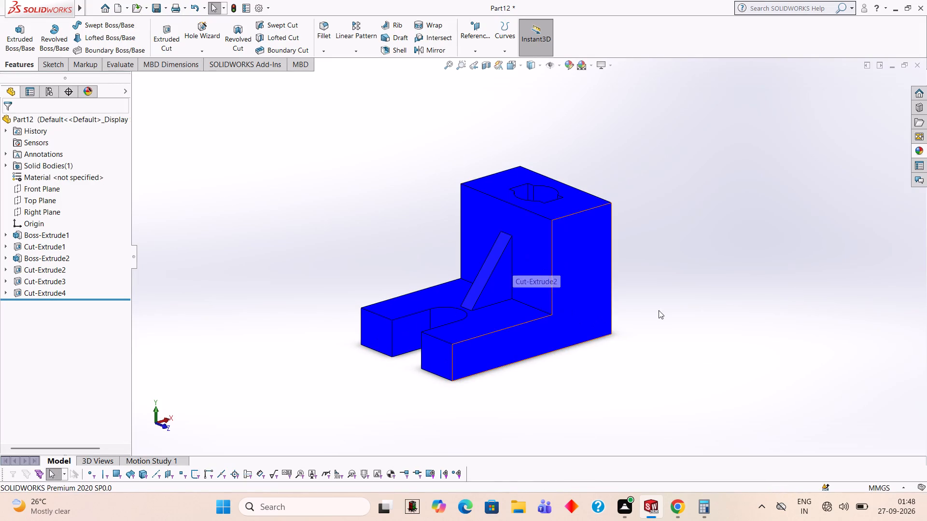
Apply the Red LED appearance to the cut features forming the triangular rib's two side faces.
left_click(918, 153)
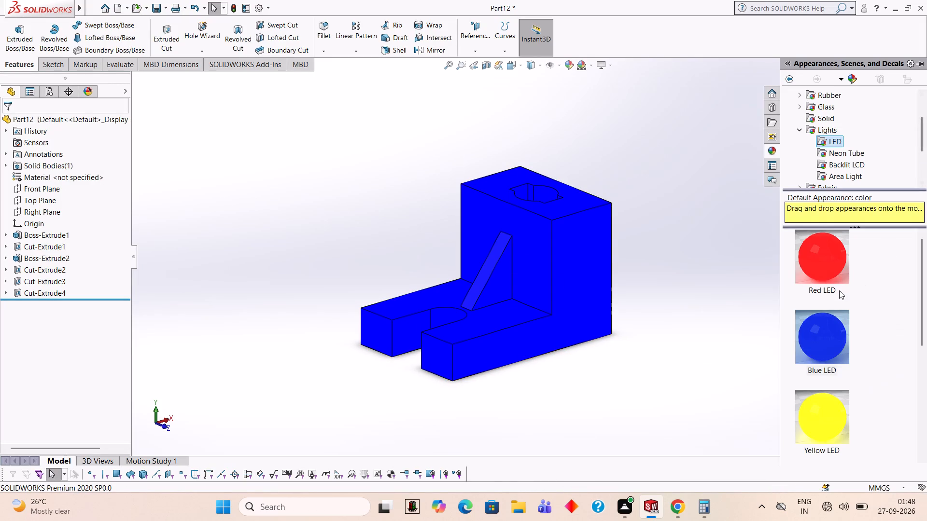
left_click_drag(831, 263, 545, 280)
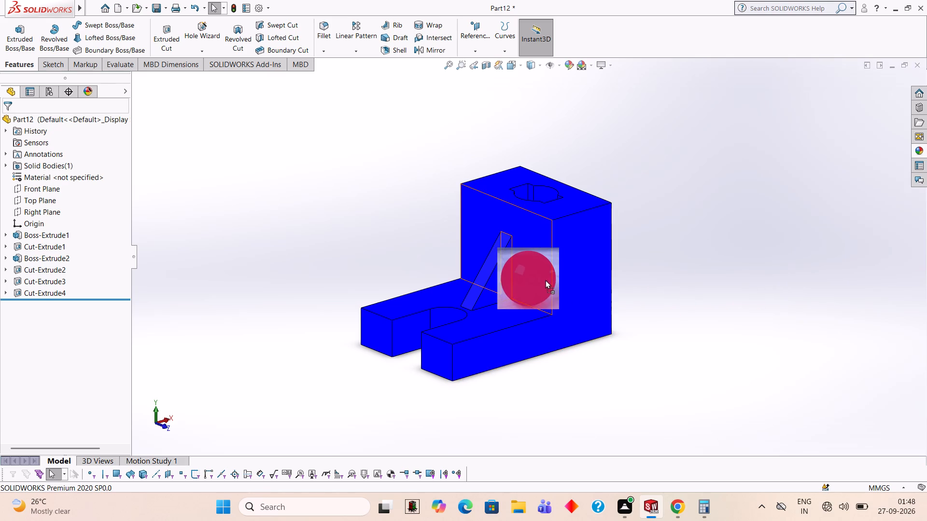
left_click_drag(545, 280, 508, 281)
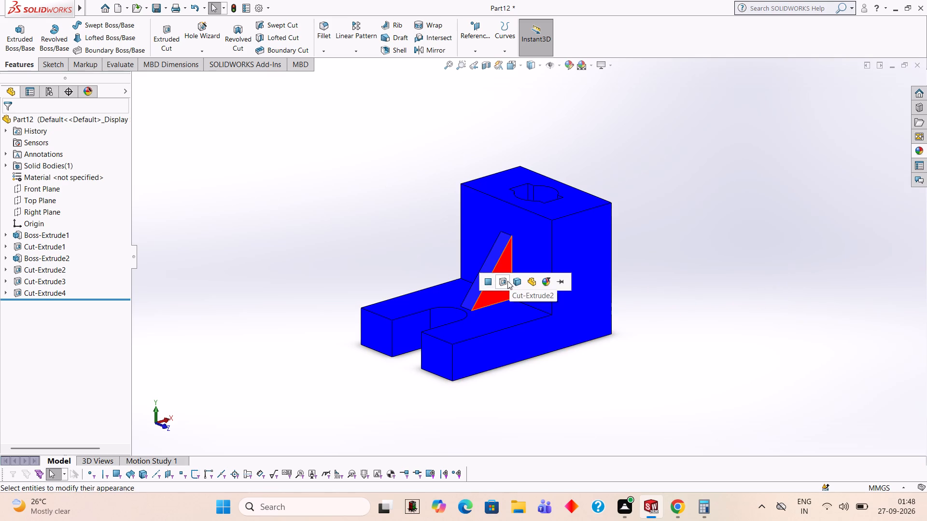
left_click(507, 281)
middle_click_drag(450, 251, 567, 256)
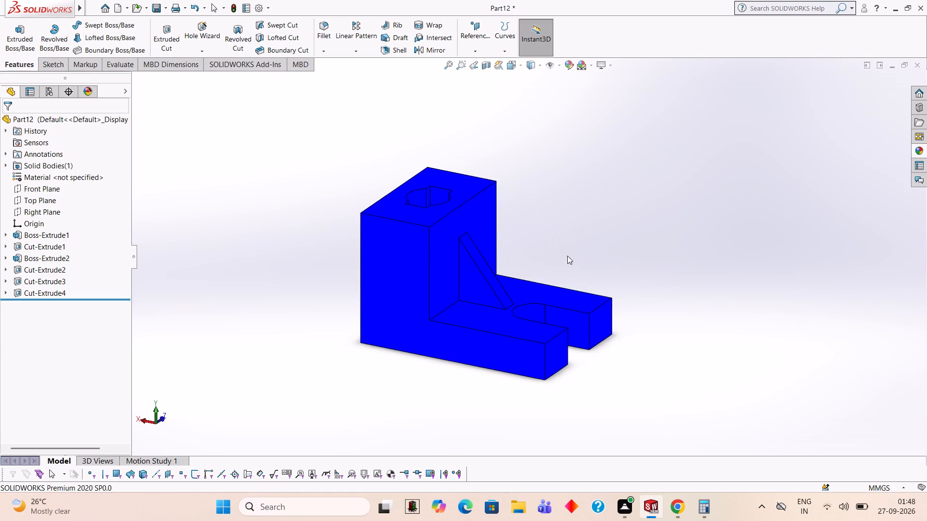
scroll(497, 282, "down", 4)
left_click(924, 151)
left_click_drag(837, 250, 463, 272)
left_click(463, 272)
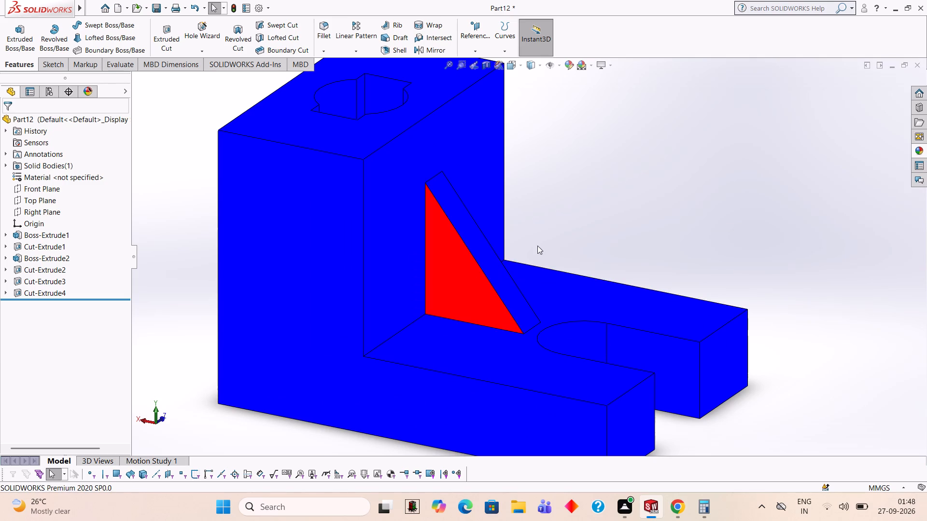
Apply the Red LED appearance to the feature forming the triangular rib's sloping face.
scroll(521, 252, "down", 1)
middle_click_drag(520, 252, 500, 256)
scroll(520, 252, "down", 1)
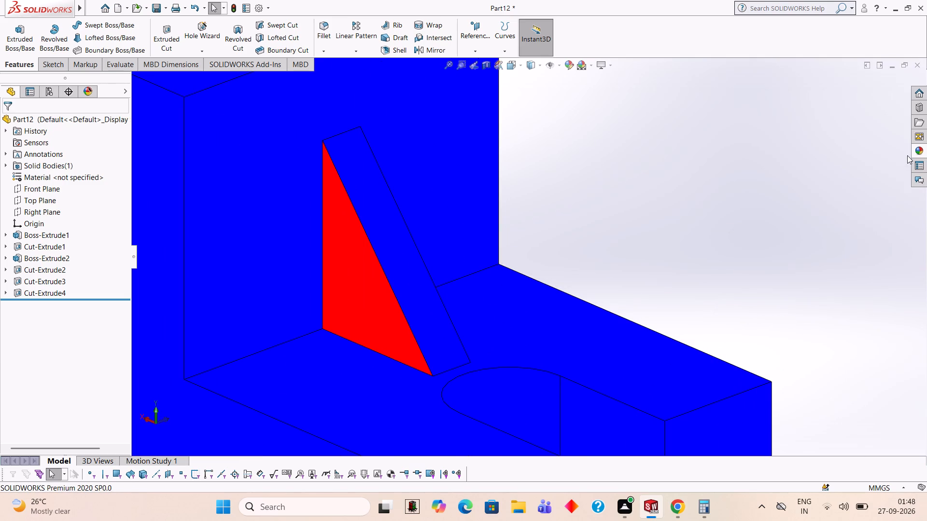
left_click(919, 148)
left_click_drag(830, 273, 828, 273)
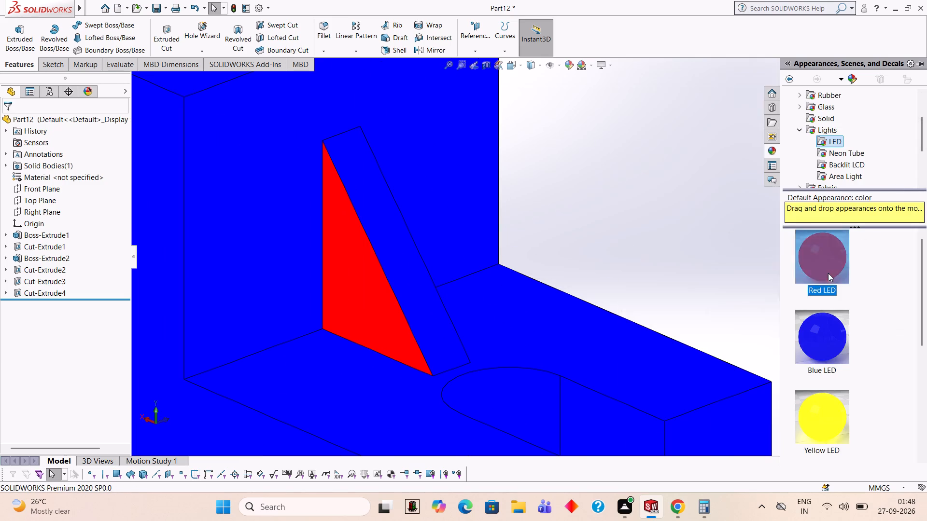
left_click_drag(828, 273, 414, 258)
left_click(414, 258)
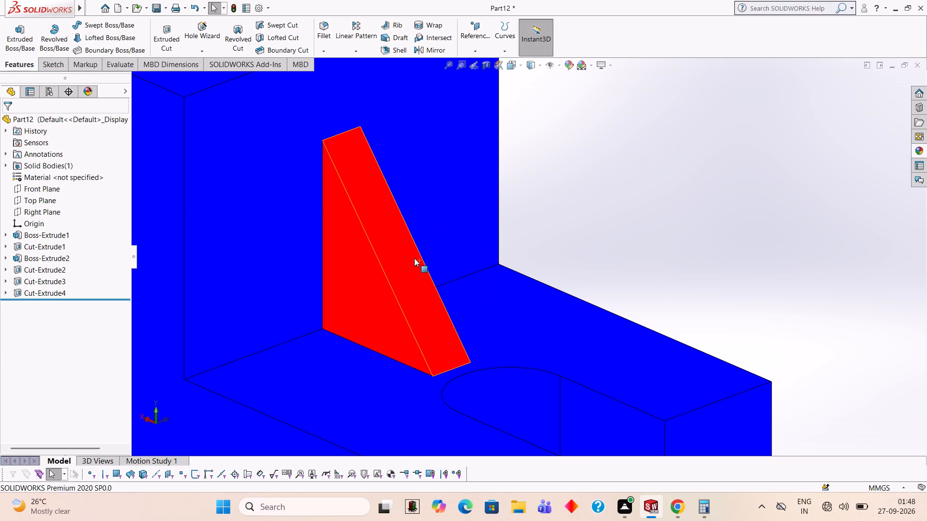
Apply the Green LED appearance to the notched pocket's cut feature in the block's upper face.
scroll(415, 252, "up", 2)
scroll(475, 240, "up", 1)
middle_click_drag(644, 215, 535, 213)
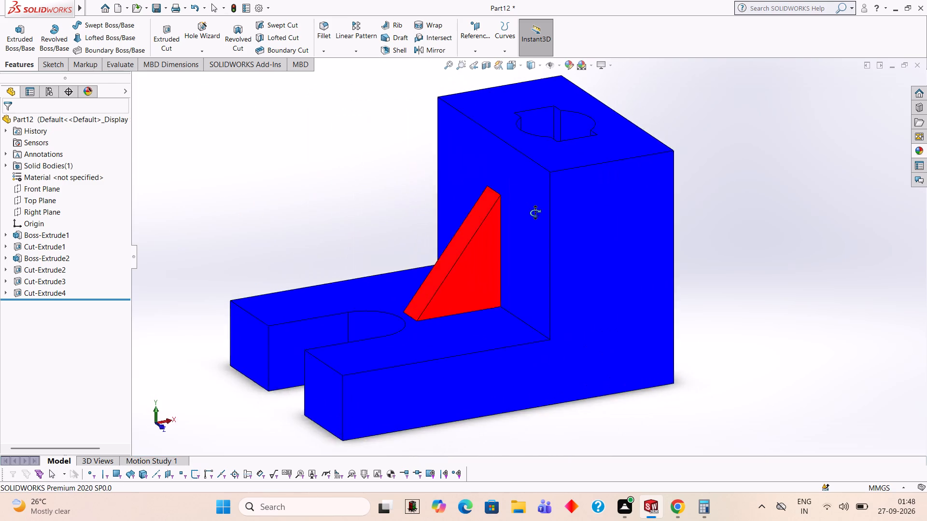
middle_click_drag(535, 213, 552, 223)
middle_click_drag(509, 67, 520, 119)
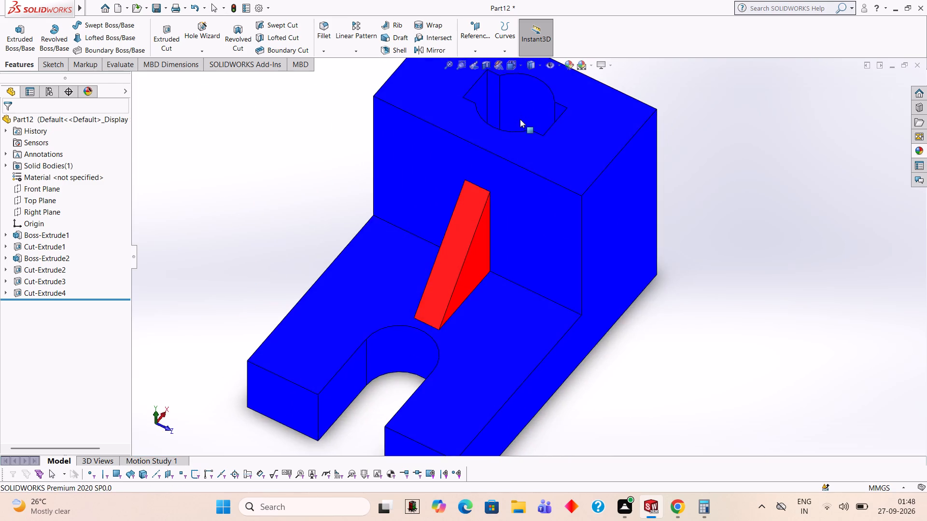
scroll(520, 119, "down", 6)
scroll(584, 201, "up", 2)
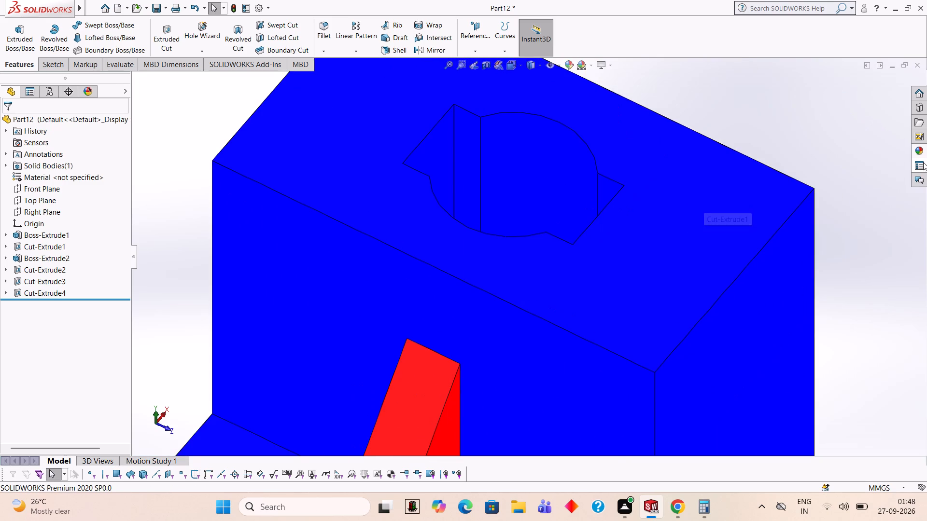
left_click(915, 147)
scroll(840, 358, "down", 3)
left_click_drag(829, 272, 719, 274)
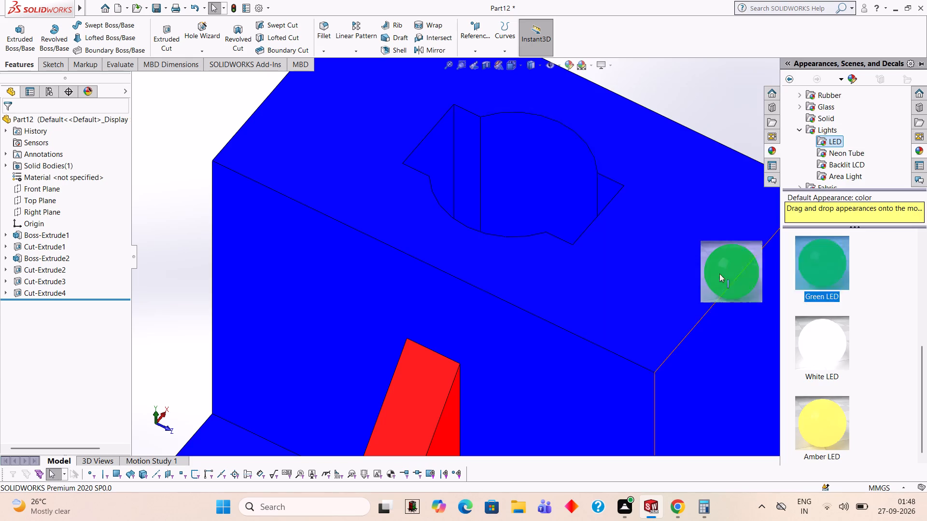
left_click_drag(719, 274, 555, 185)
left_click(555, 185)
scroll(555, 185, "up", 3)
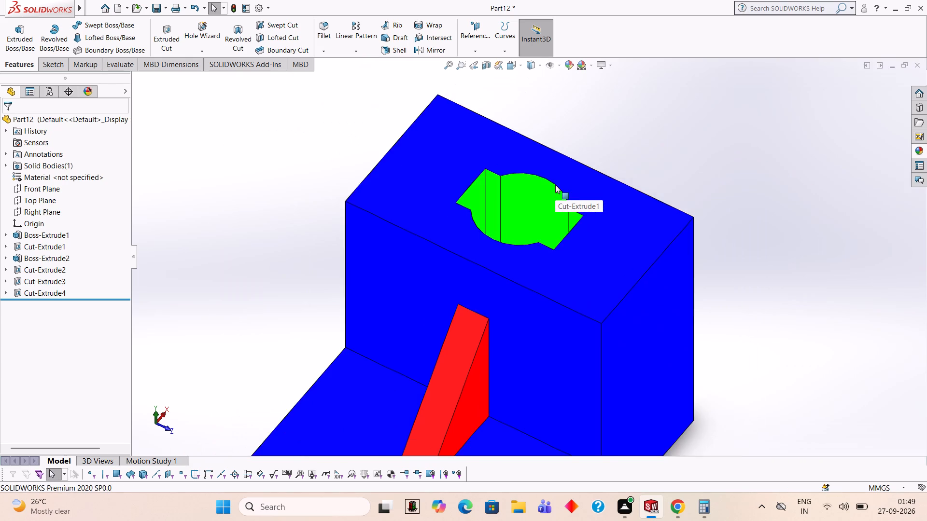
Apply the Amber LED appearance to the cut feature of the round-ended base slot.
scroll(555, 185, "up", 2)
middle_click_drag(570, 268, 555, 260)
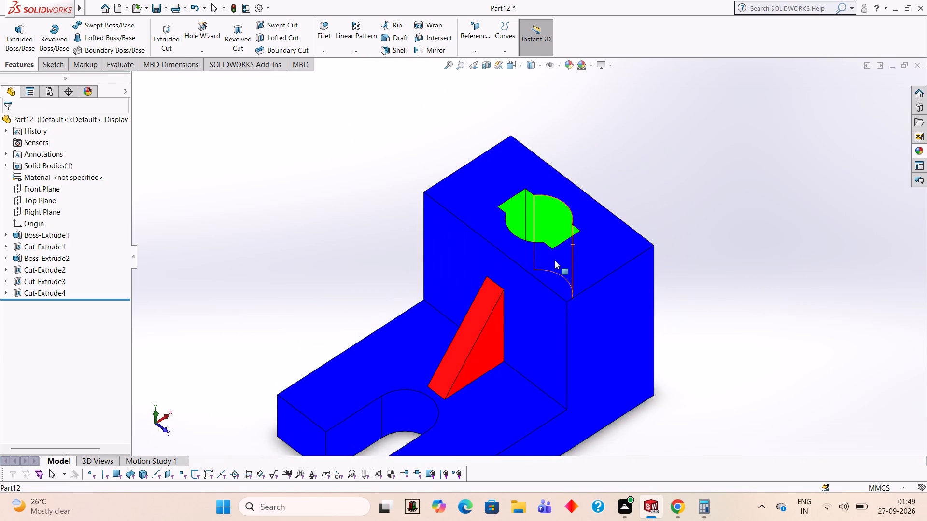
scroll(485, 340, "down", 3)
scroll(484, 342, "up", 4)
scroll(463, 355, "down", 3)
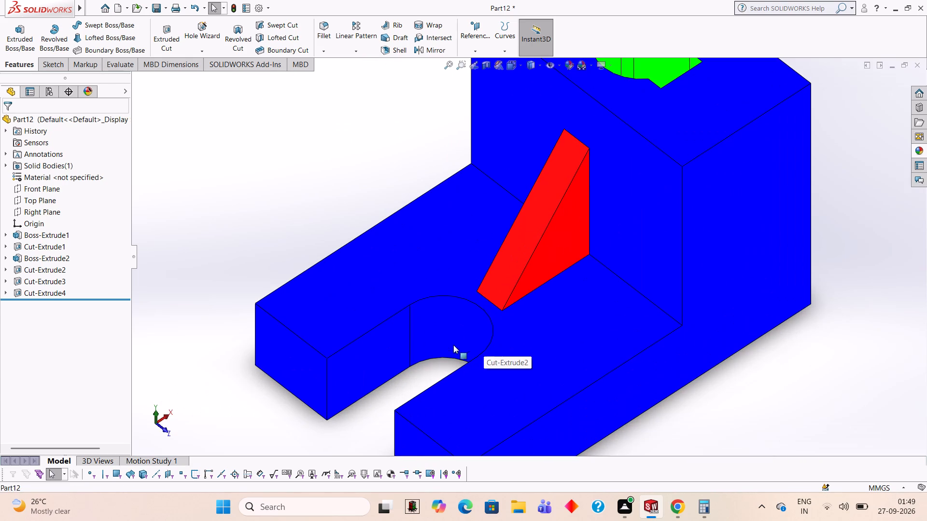
left_click(917, 150)
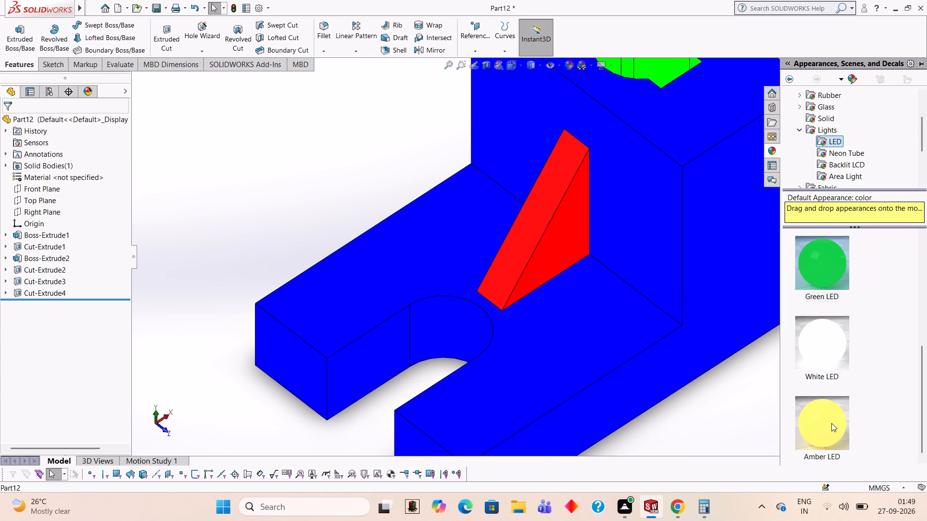
scroll(835, 421, "down", 3)
left_click_drag(834, 409, 469, 344)
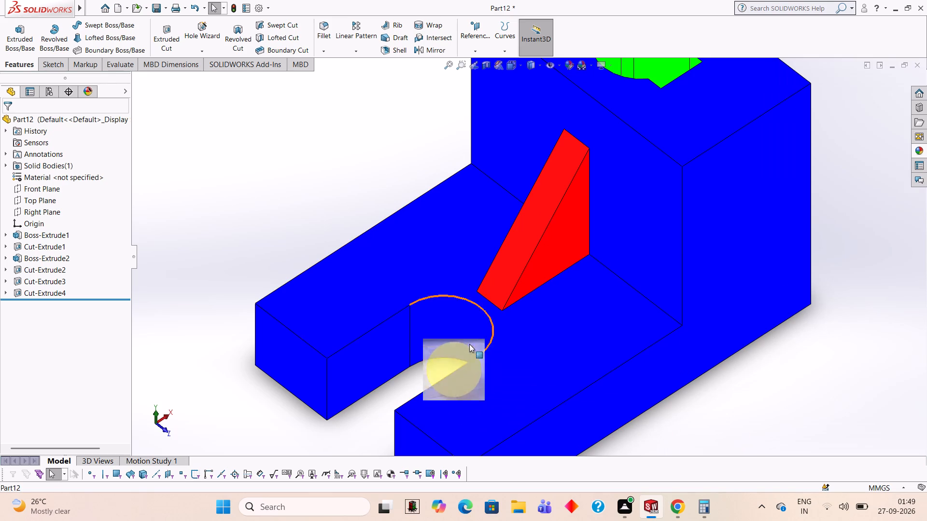
left_click_drag(469, 344, 454, 303)
left_click(454, 303)
scroll(451, 305, "up", 3)
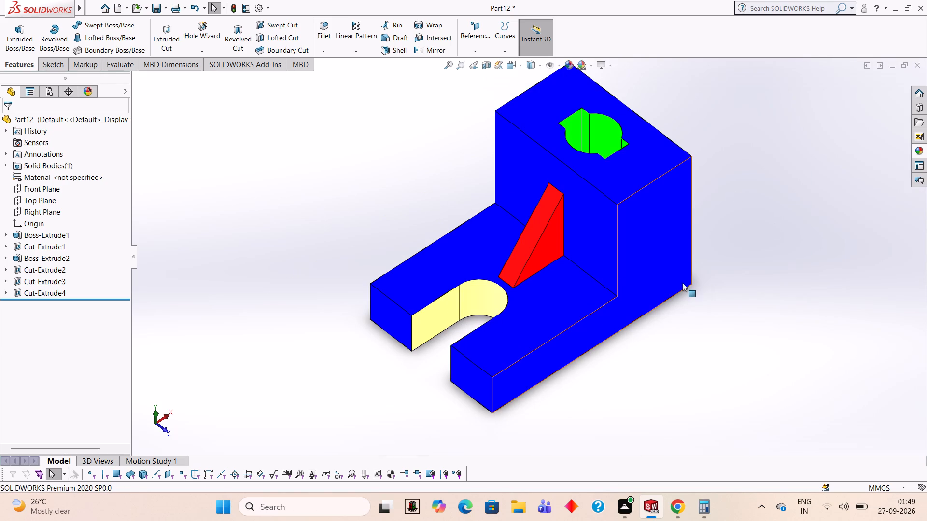
middle_click_drag(741, 300, 734, 252)
scroll(734, 252, "up", 1)
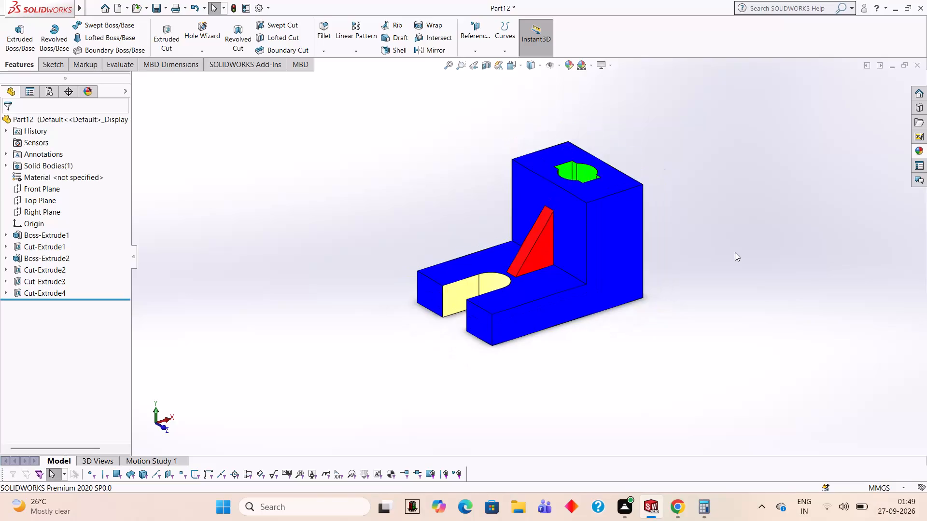
Inspect the coloured L-shaped block from several angles, checking the pocket, triangular rib and base slot.
scroll(735, 252, "up", 1)
middle_click_drag(735, 252, 741, 288)
scroll(741, 288, "down", 2)
middle_click_drag(684, 265, 658, 250)
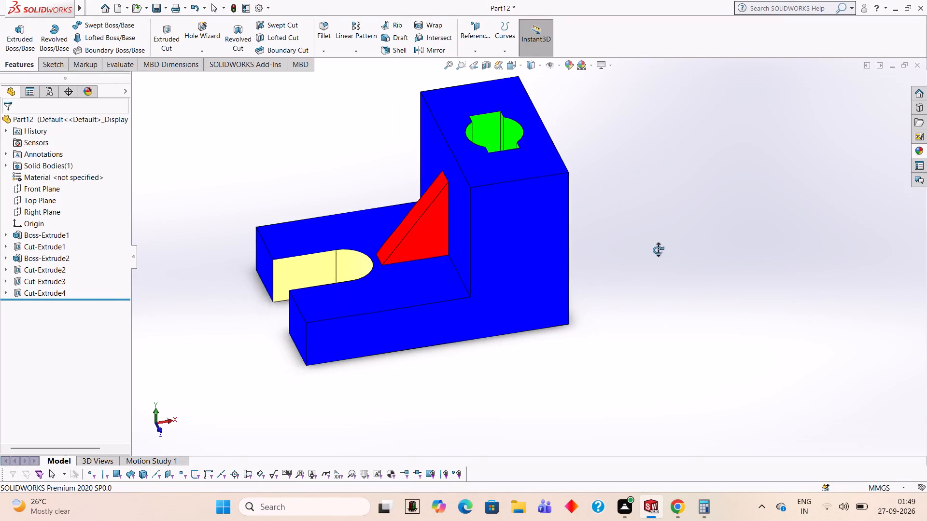
middle_click_drag(658, 250, 678, 246)
scroll(670, 237, "up", 3)
scroll(361, 156, "down", 2)
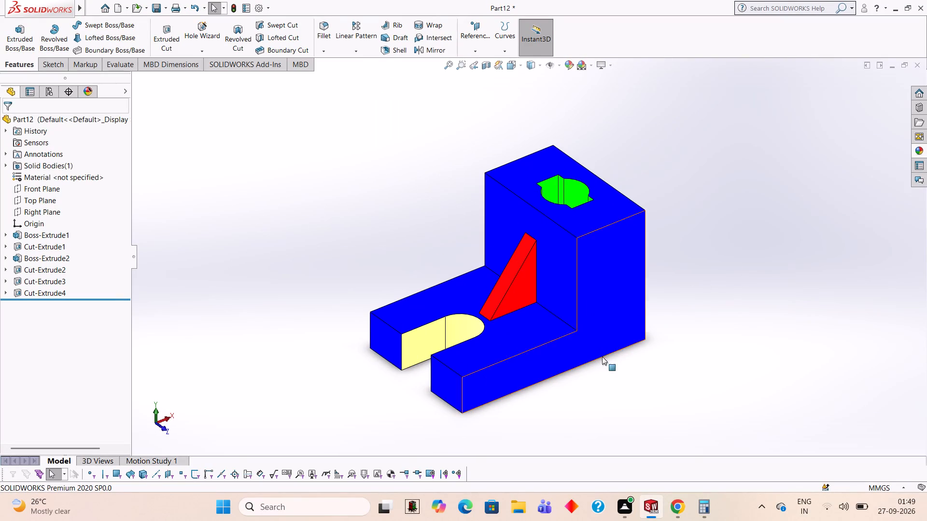
scroll(616, 373, "down", 1)
scroll(424, 200, "up", 1)
scroll(427, 206, "down", 1)
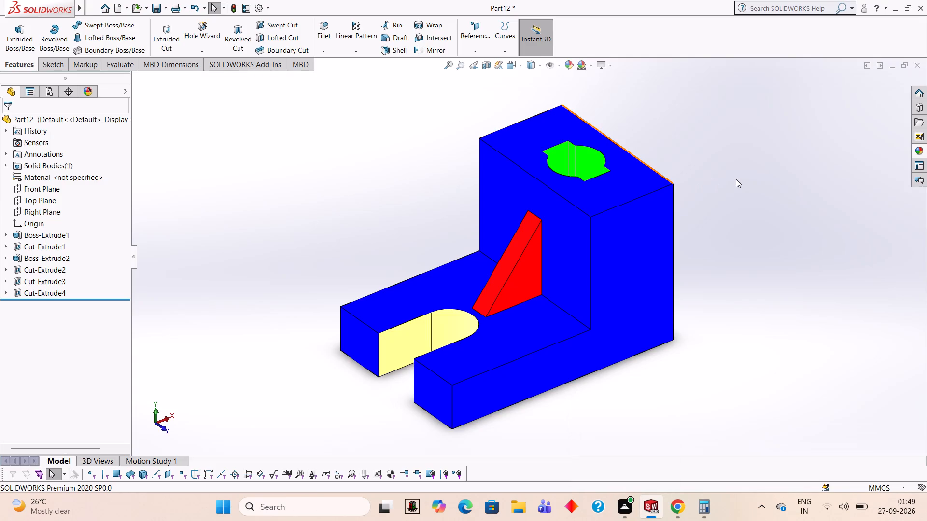
Save the part in the Documents folder as a SOLIDWORKS part named 1003.
key("ctrl+s")
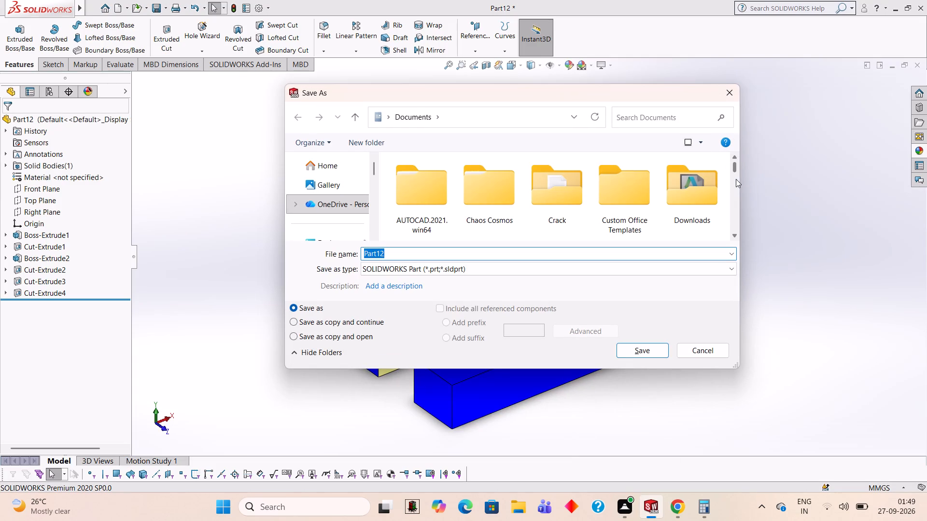
type("1003")
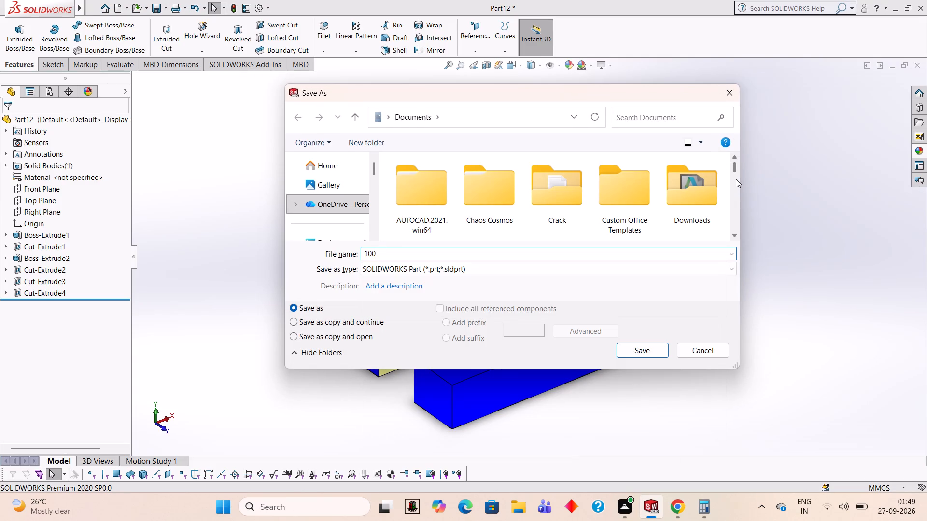
key("Return")
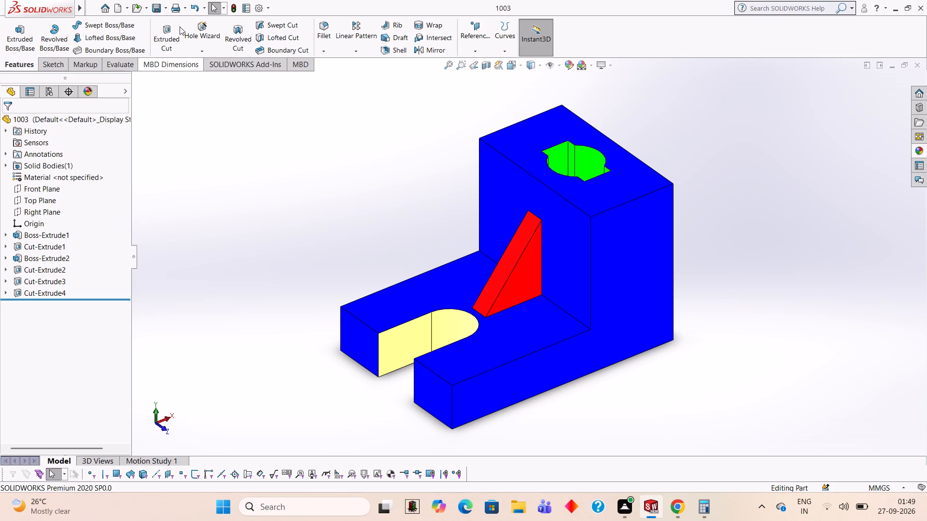
Save a copy of the part in Adobe Portable Document Format (*.pdf) as 1003 in the Documents folder.
left_click(164, 4)
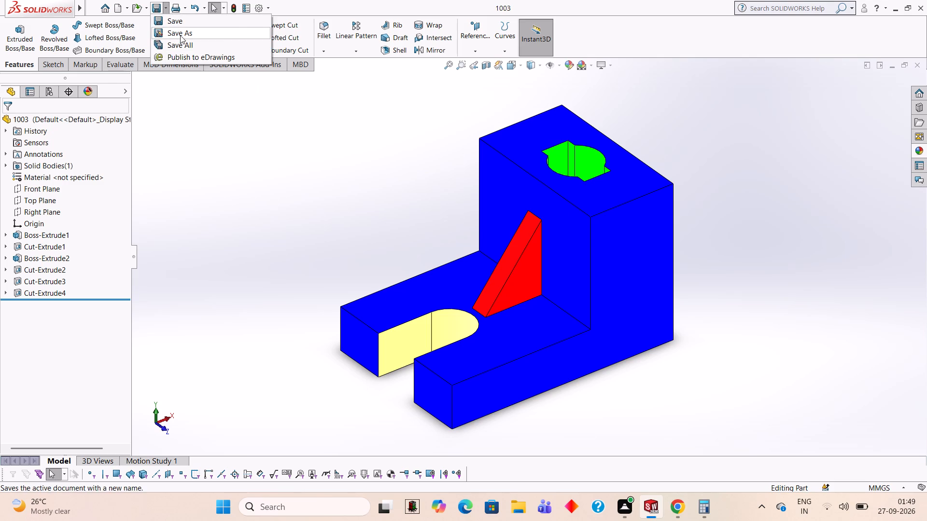
left_click(180, 35)
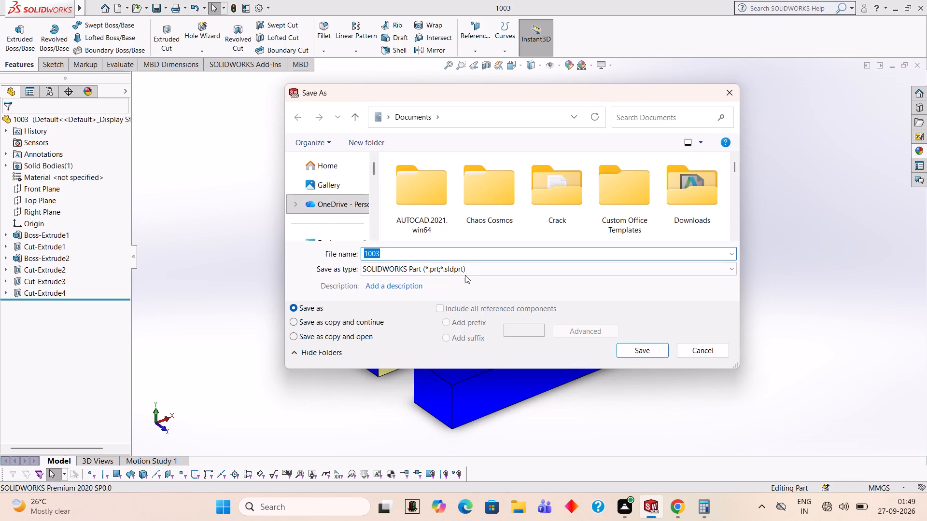
left_click(466, 270)
left_click(446, 75)
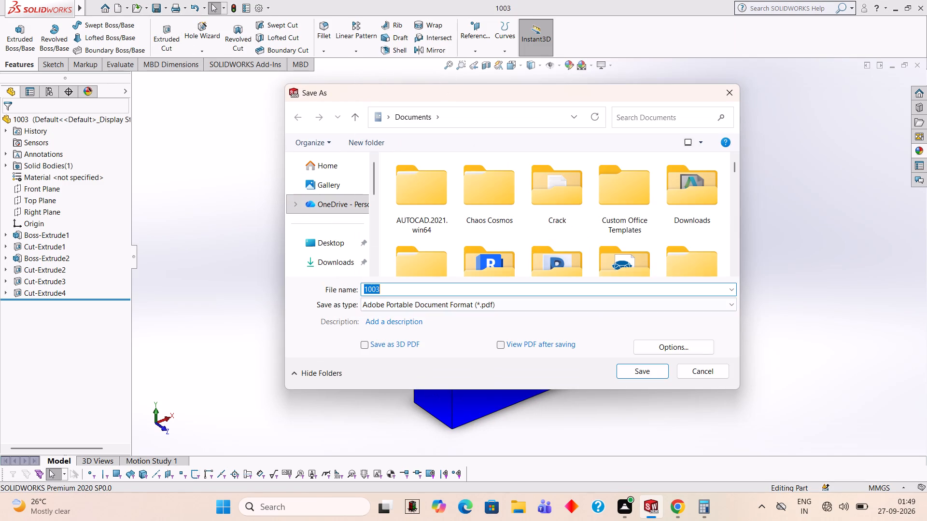
left_click(640, 366)
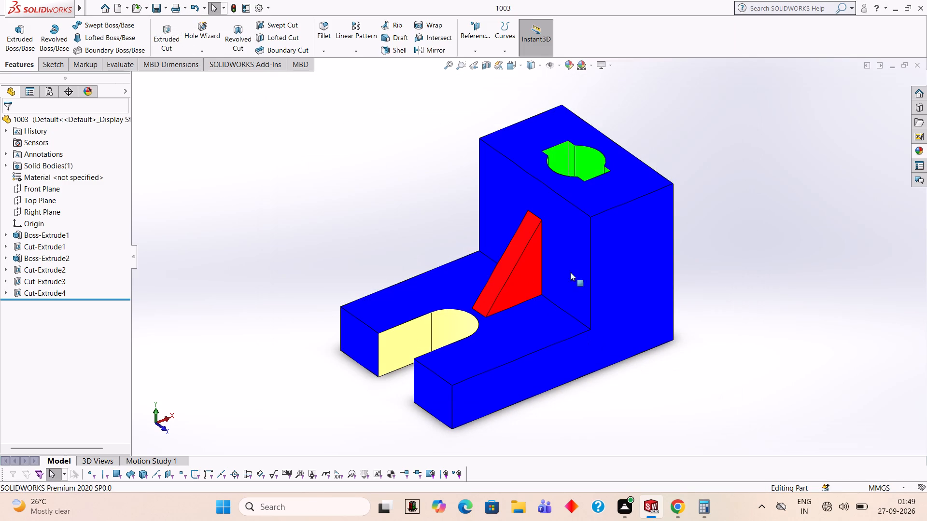